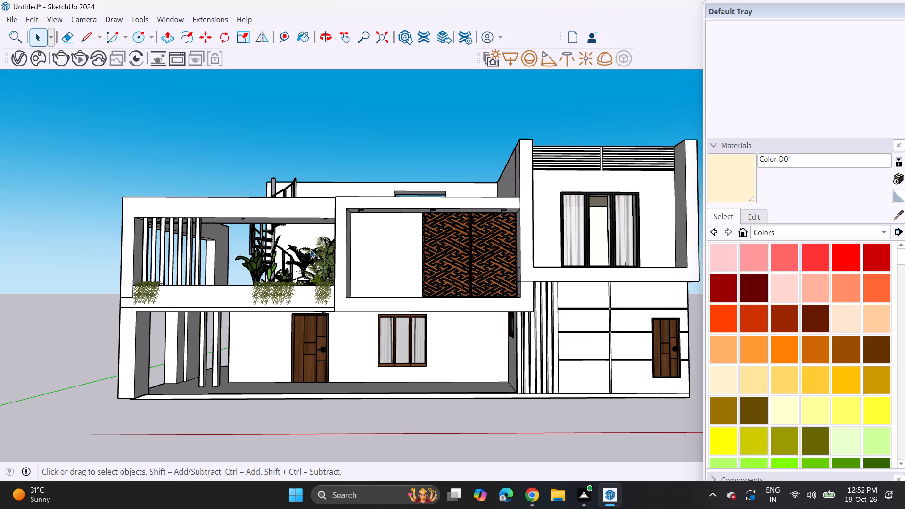
Draw a small circle on the upper-floor window ledge, at the end near the patterned screen, and push it down into a shallow recess.
scroll(418, 195, "down", 2)
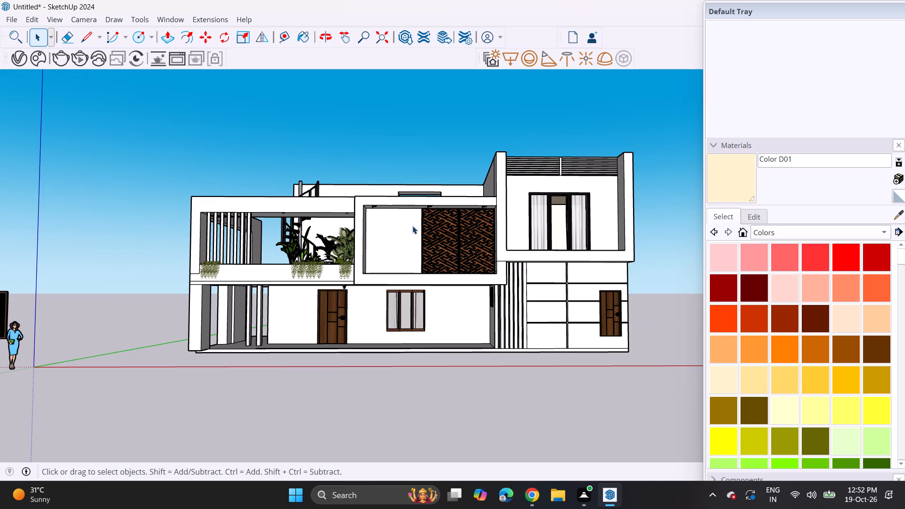
middle_click_drag(431, 231, 413, 195, "shift")
middle_click_drag(491, 188, 472, 271)
scroll(511, 220, "up", 9)
middle_click_drag(496, 227, 466, 278)
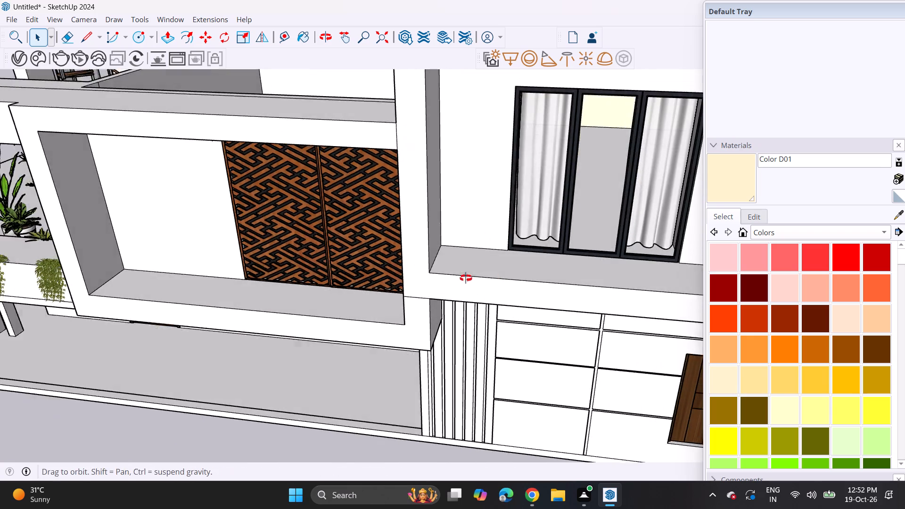
middle_click_drag(466, 278, 461, 279)
scroll(471, 245, "up", 9)
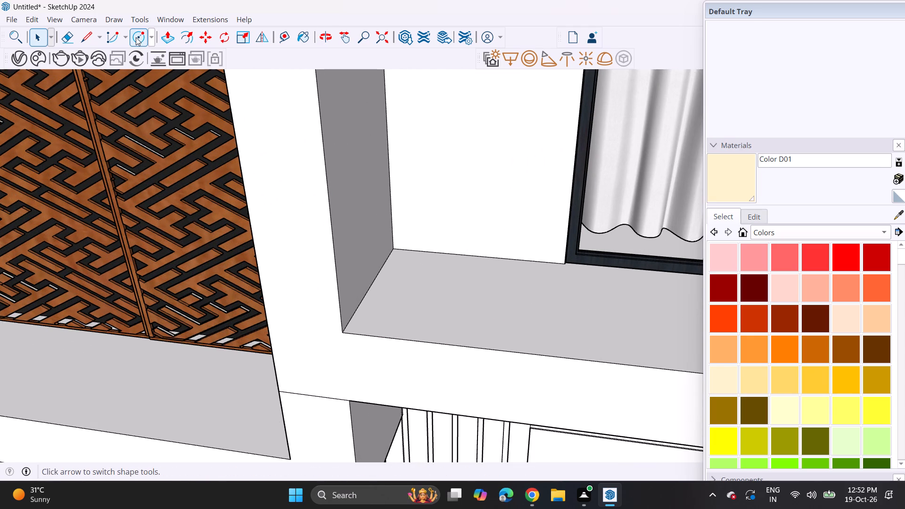
left_click(136, 37)
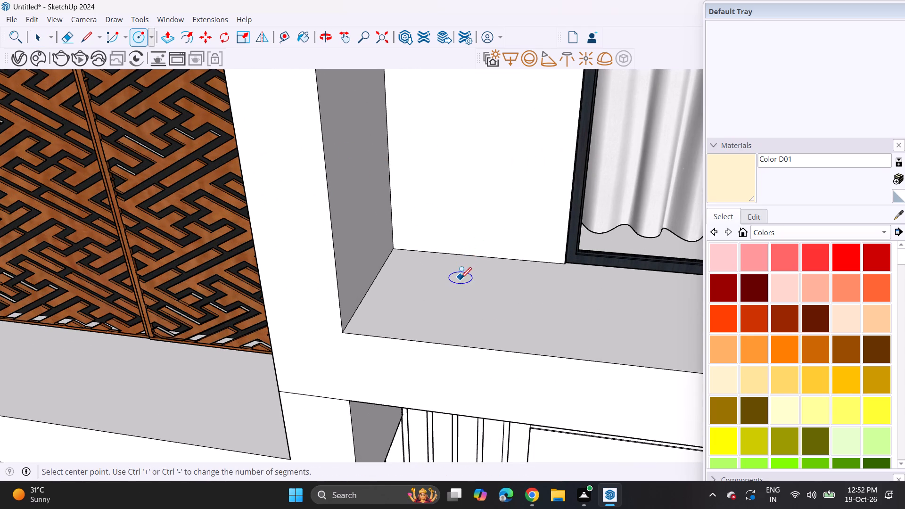
left_click(466, 264)
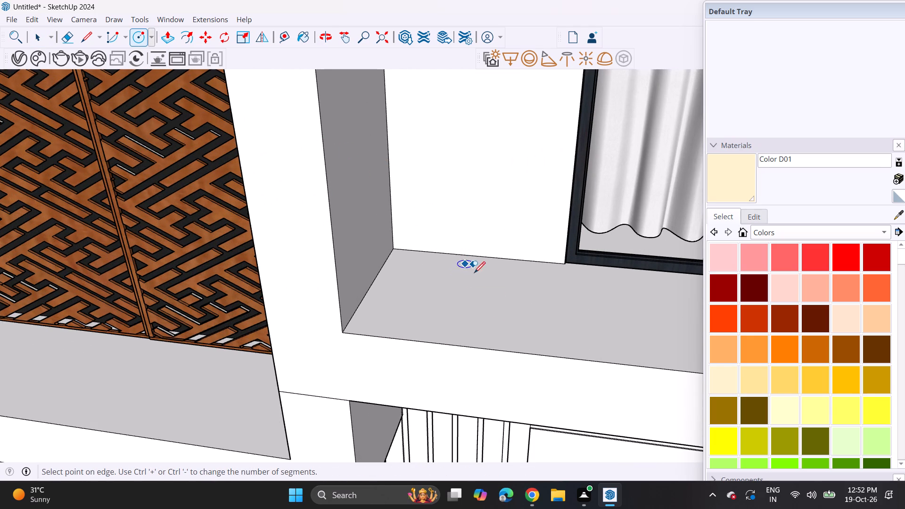
left_click(479, 274)
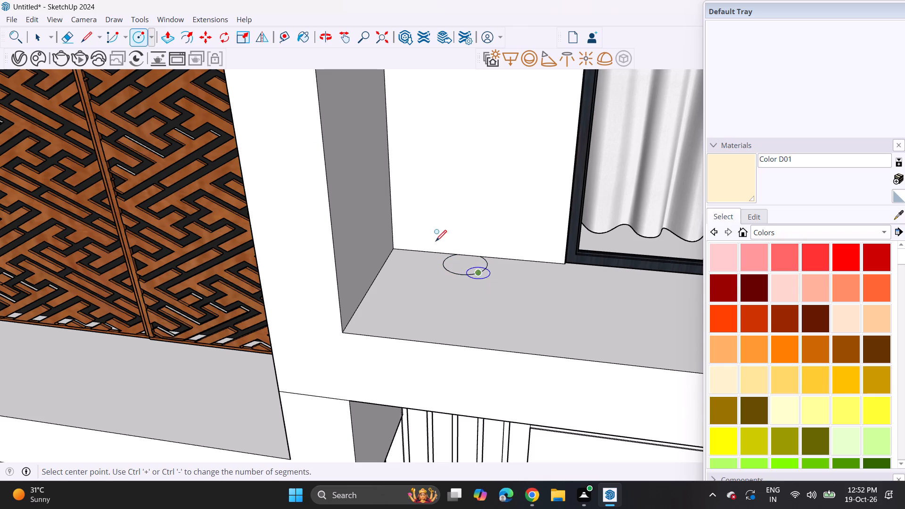
left_click(174, 40)
left_click(466, 263)
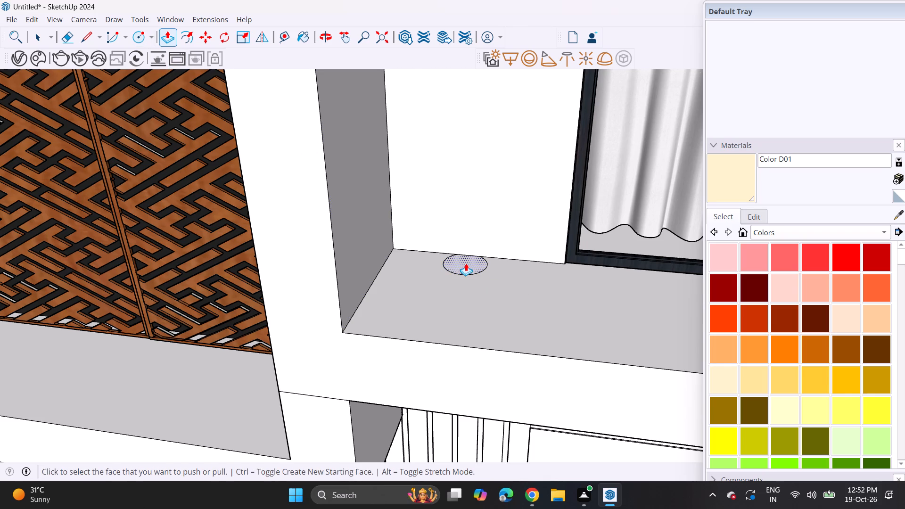
left_click(465, 273)
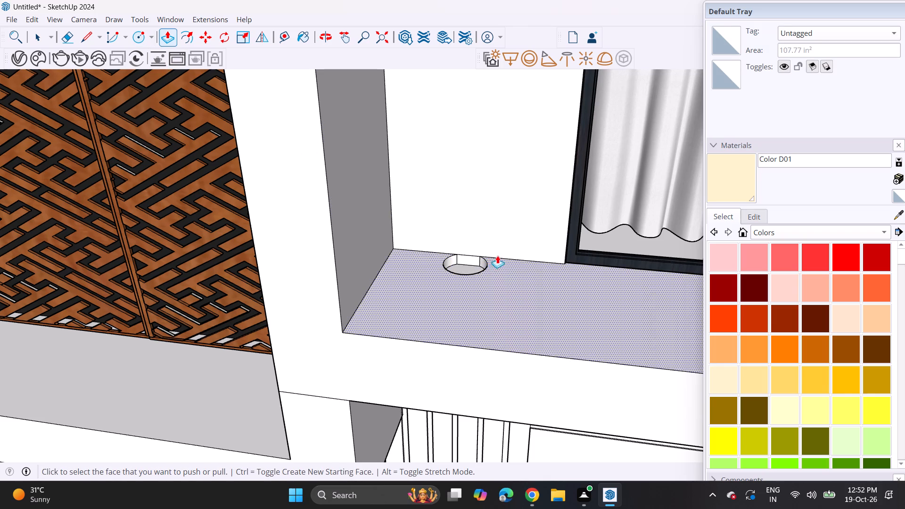
Draw a matching circle at the opposite end of the window ledge and push it down to the same depth as the first recess.
middle_click_drag(497, 255, 203, 248, "shift")
scroll(250, 256, "up", 1, "shift")
scroll(195, 244, "down", 8)
middle_click_drag(259, 263, 334, 277)
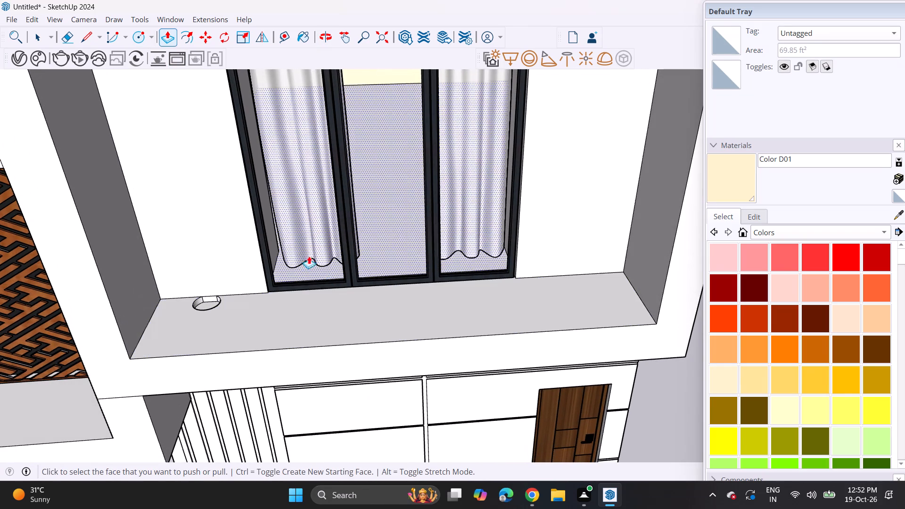
left_click(132, 35)
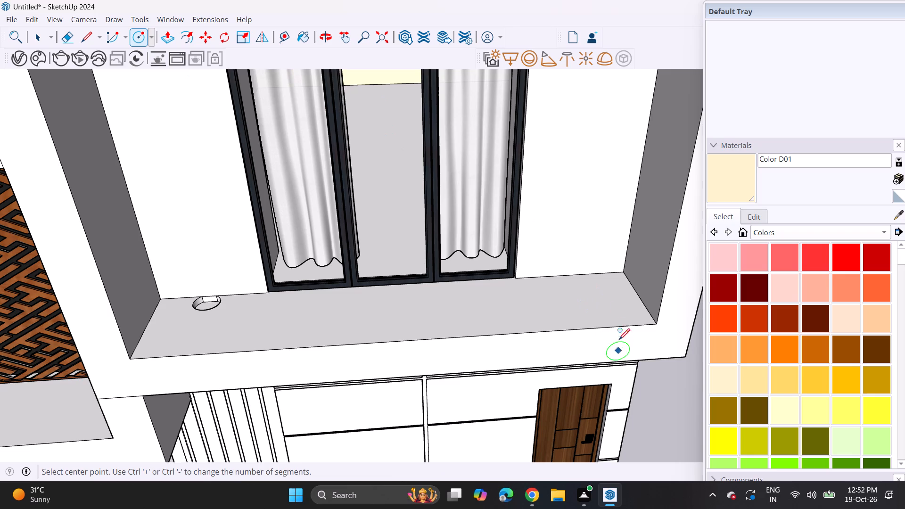
scroll(583, 283, "up", 5)
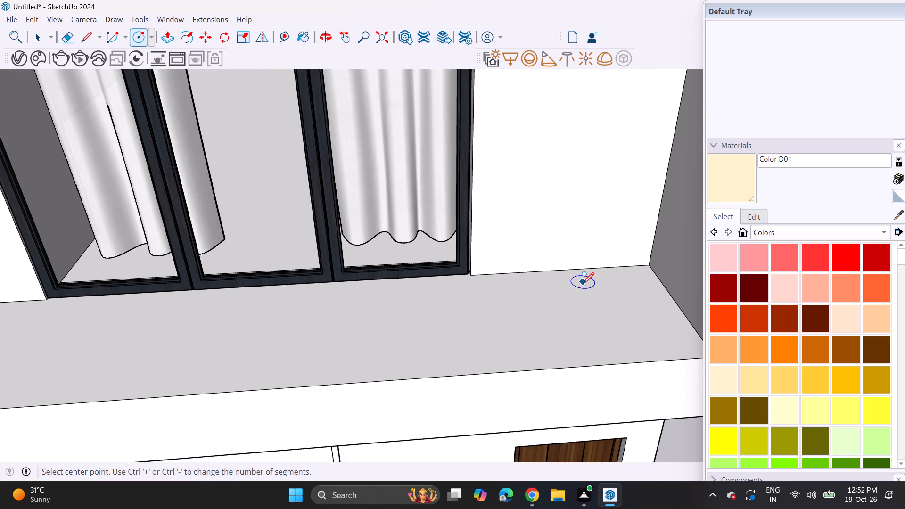
scroll(583, 283, "up", 3)
left_click(582, 272)
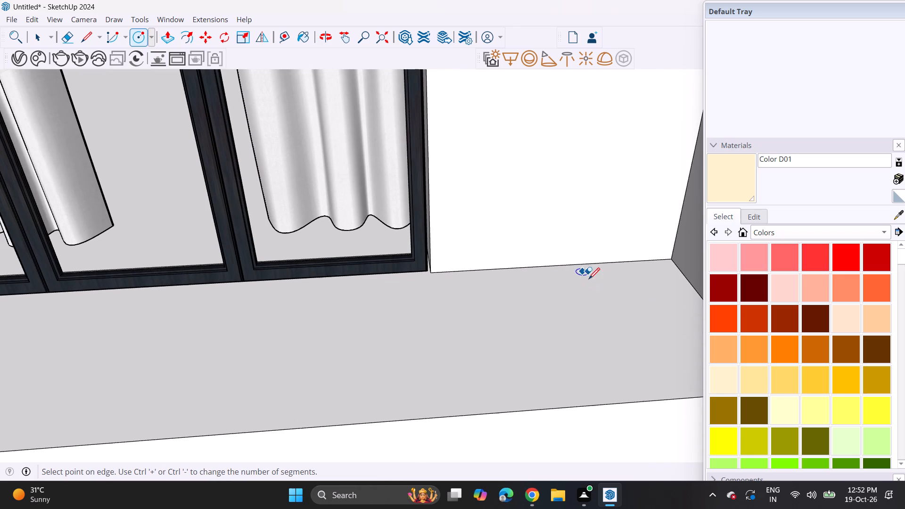
key("Escape")
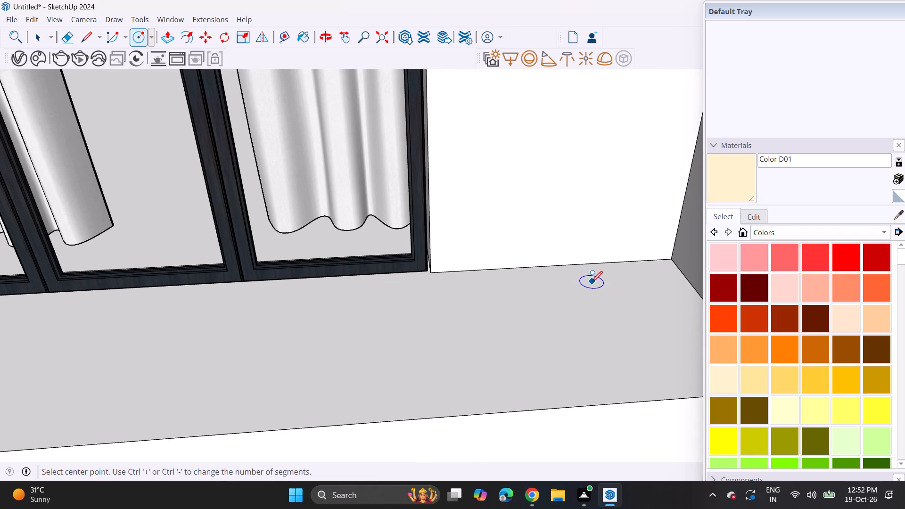
left_click(585, 270)
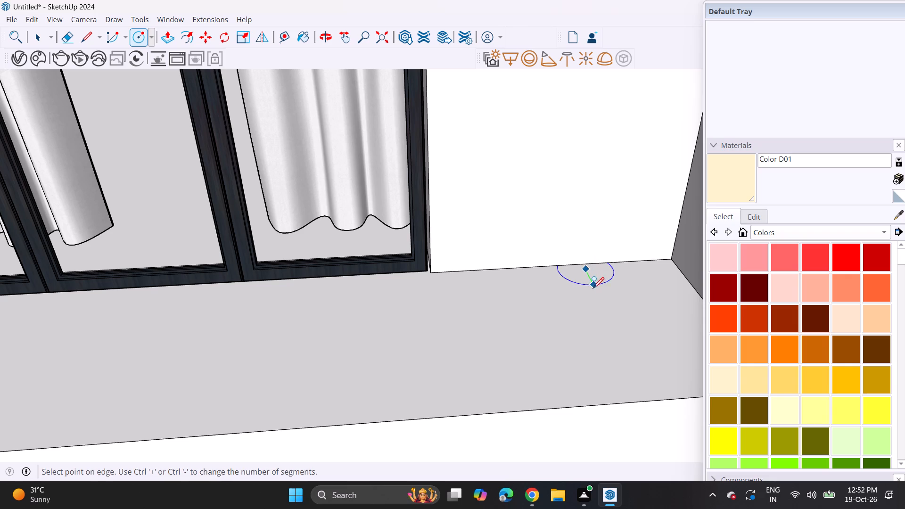
key("Escape")
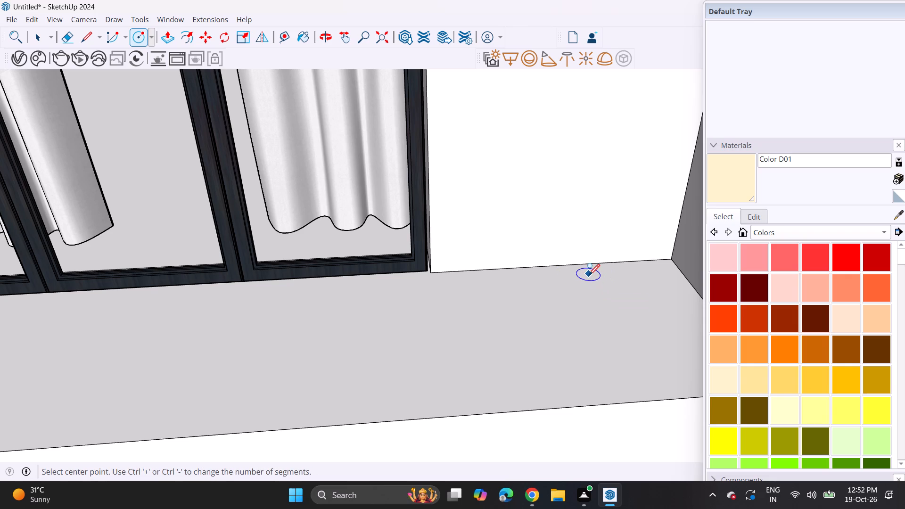
left_click(589, 274)
left_click(594, 286)
left_click(167, 38)
double_click(594, 266)
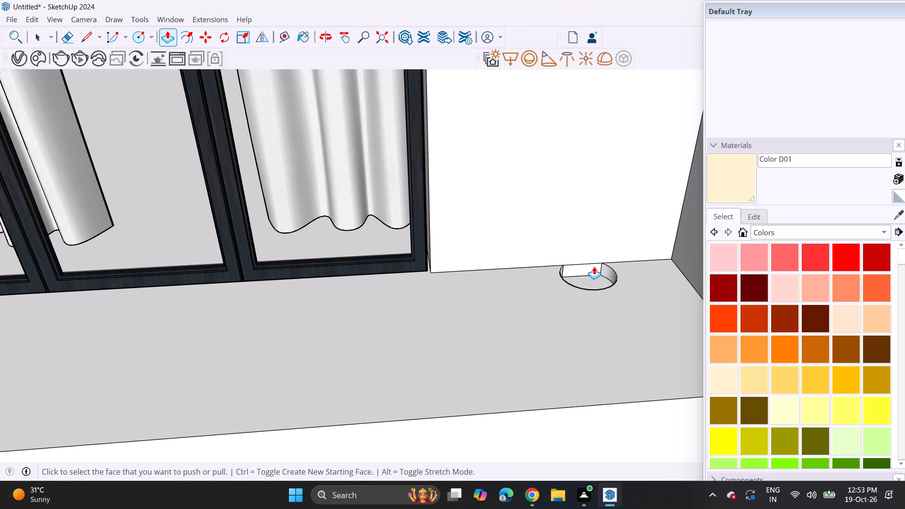
Import the pin+light component from the Downloads folder.
scroll(595, 311, "down", 4)
scroll(559, 290, "down", 2)
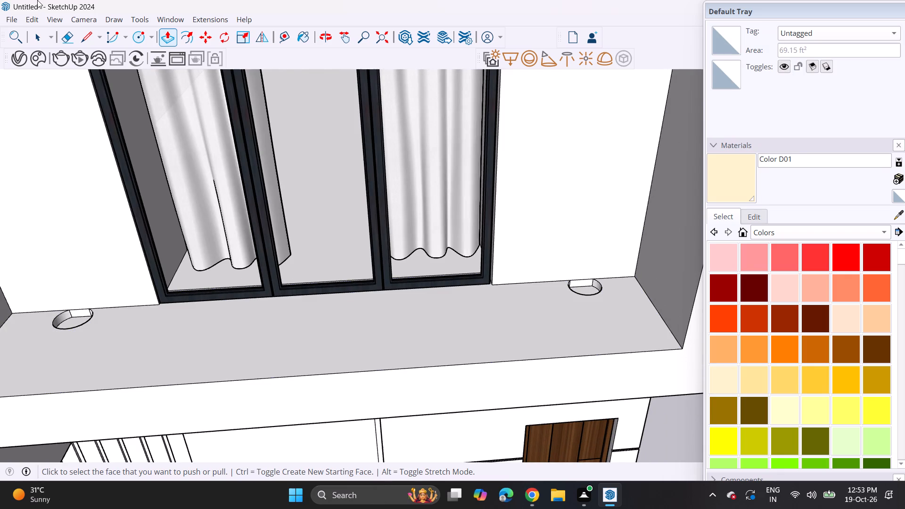
left_click(10, 17)
left_click(48, 187)
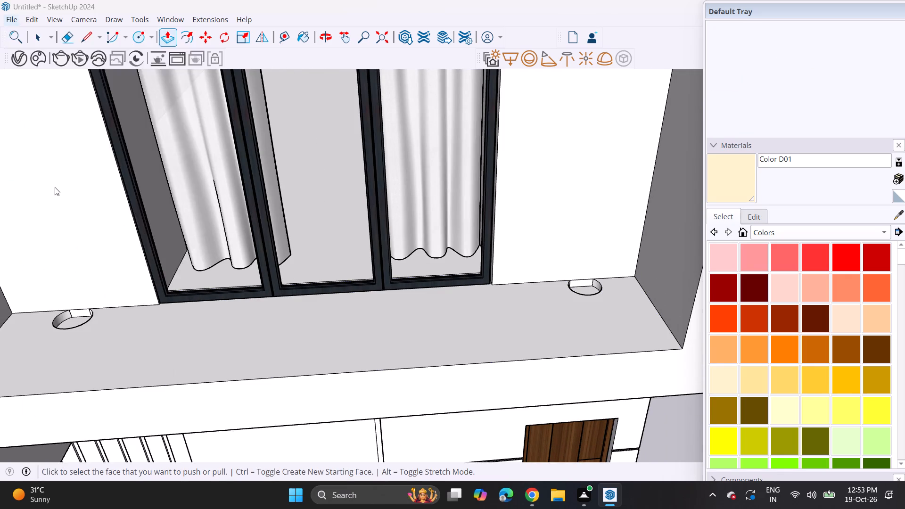
scroll(193, 193, "down", 4)
scroll(266, 181, "down", 6)
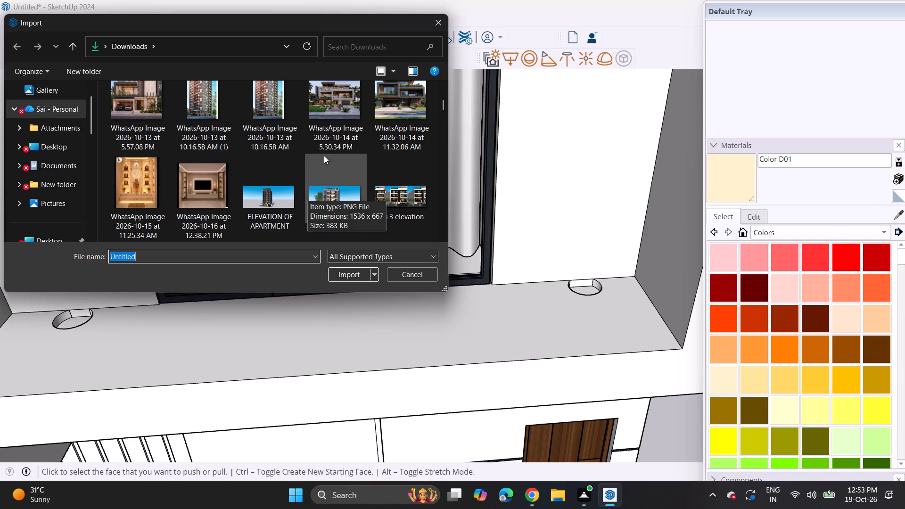
scroll(255, 173, "down", 2)
scroll(293, 174, "down", 3)
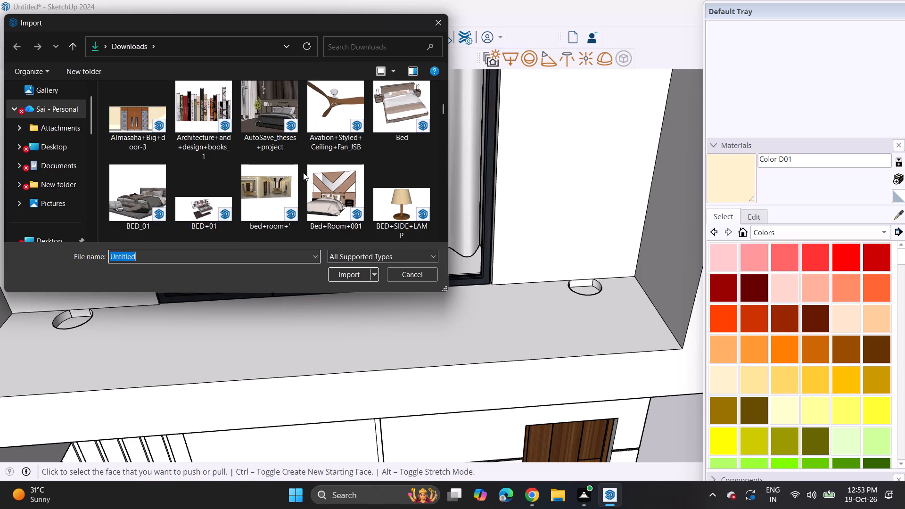
scroll(324, 186, "down", 2)
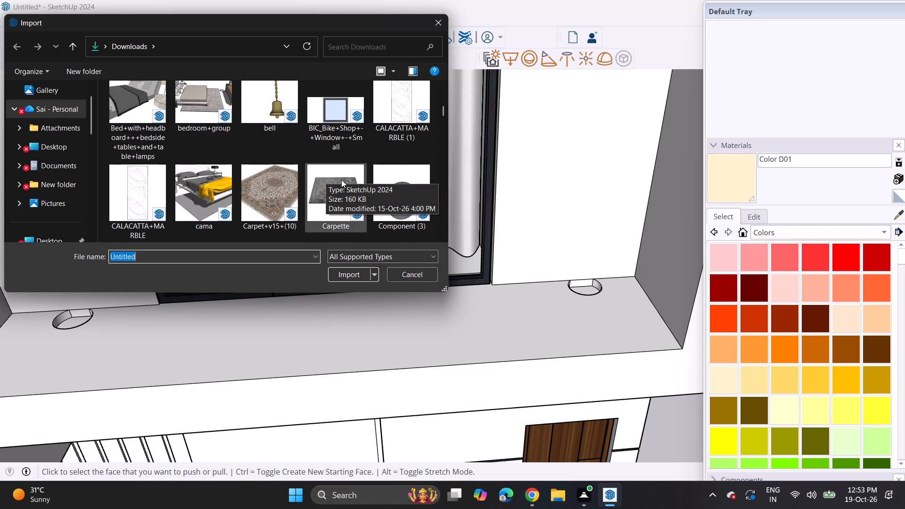
scroll(341, 180, "down", 7)
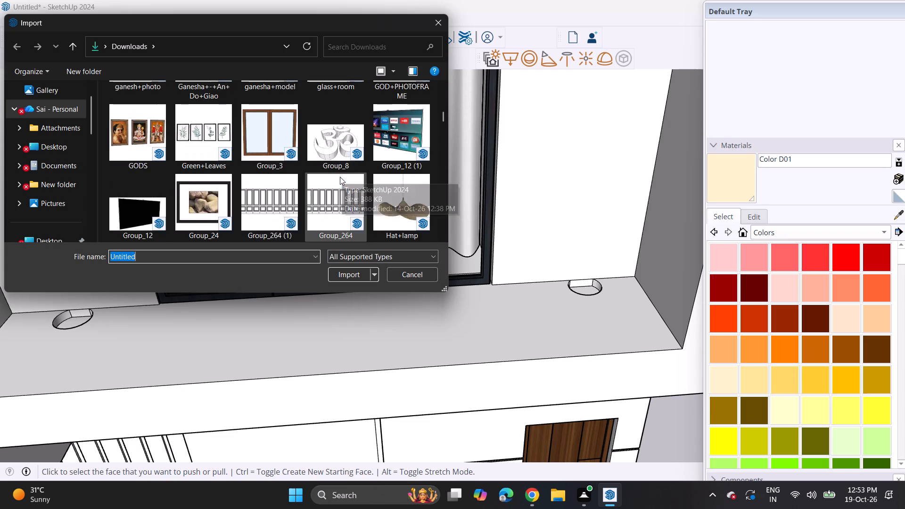
scroll(340, 177, "down", 6)
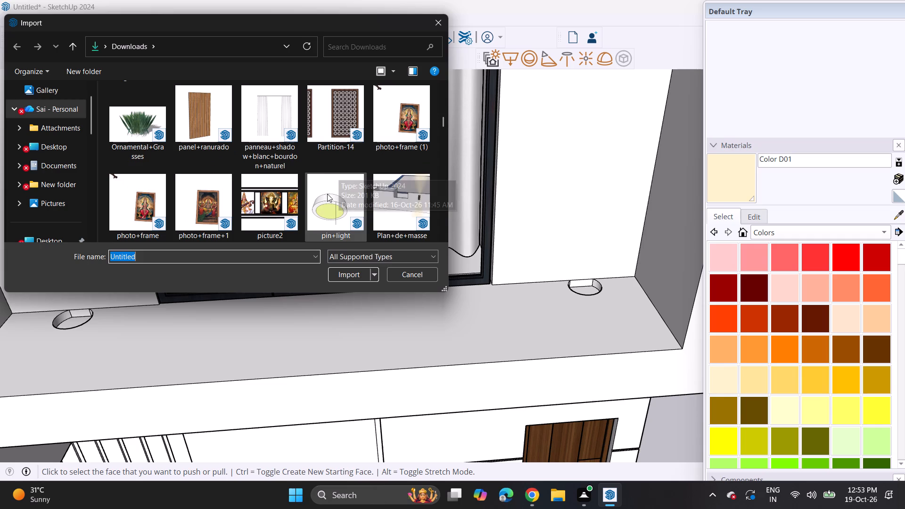
left_click(326, 192)
left_click(336, 279)
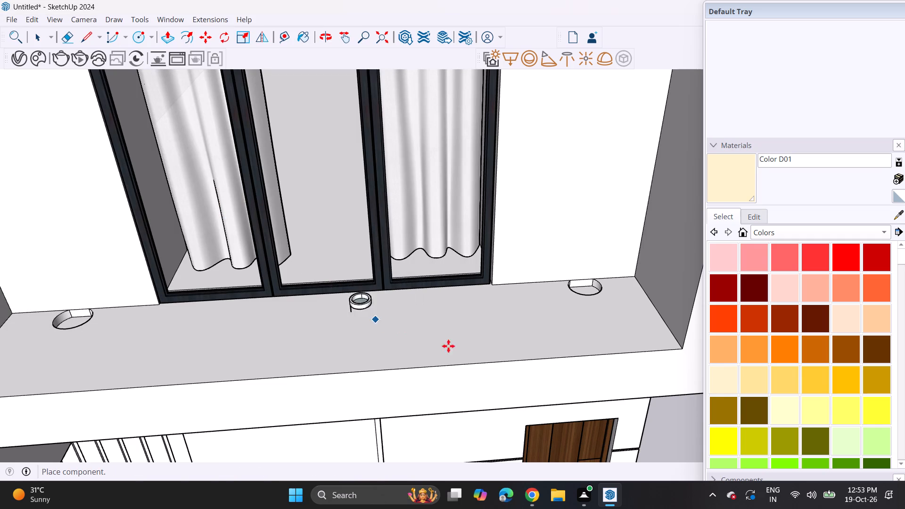
Place the pin light on the window ledge and rotate it half a turn so its lit face points upward.
left_click(509, 338)
left_click(227, 38)
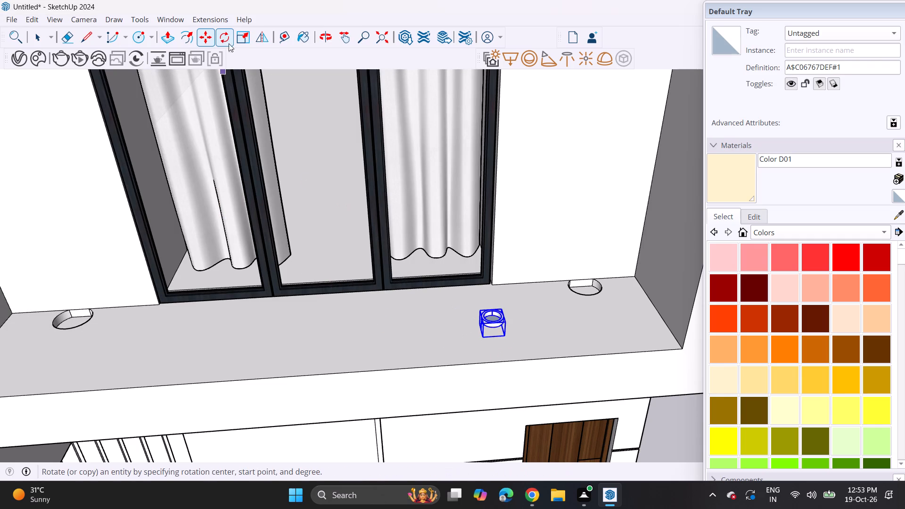
left_click(547, 193)
left_click(583, 190)
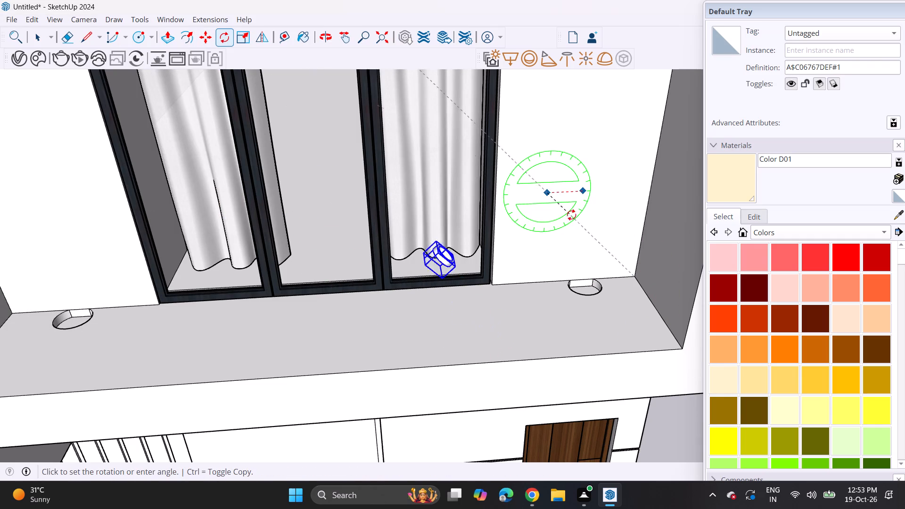
left_click(515, 197)
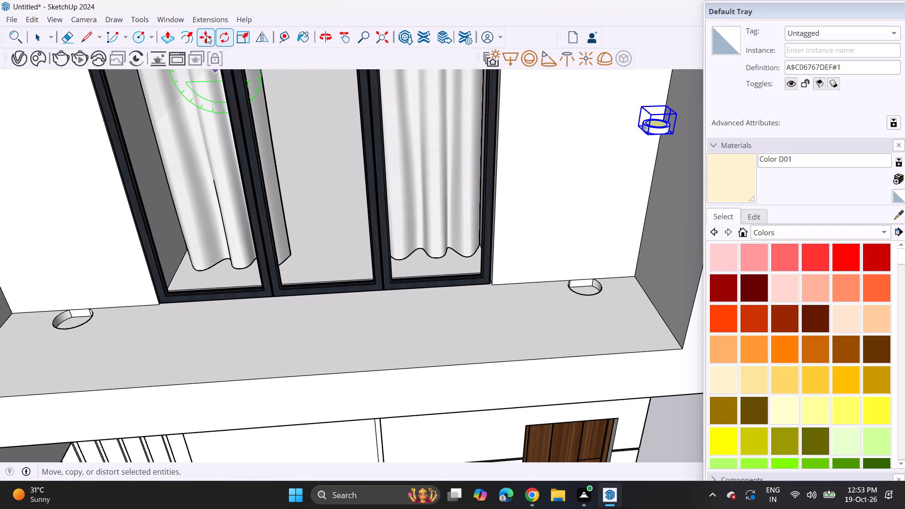
Move the flipped pin light from the side wall down to the circular recess at the ledge end farthest from the patterned screen.
left_click(206, 35)
left_click(658, 131)
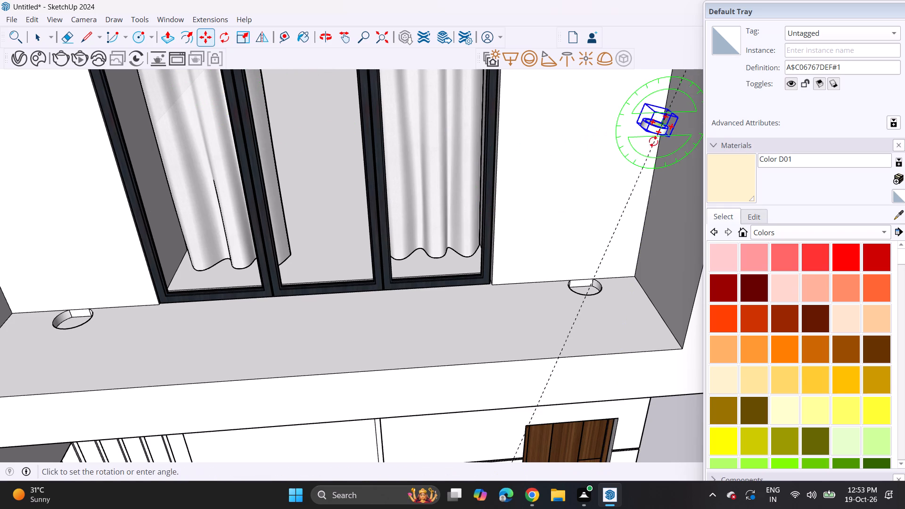
key("Escape")
left_click(658, 132)
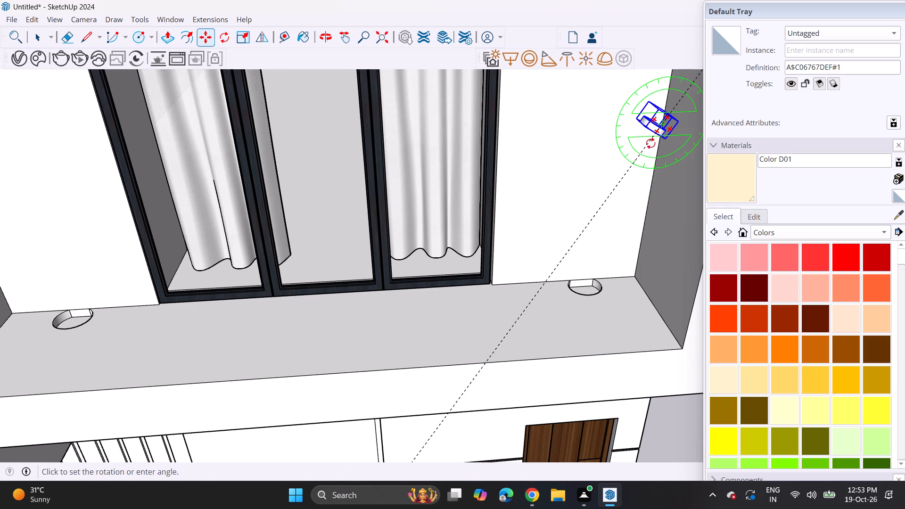
key("Escape")
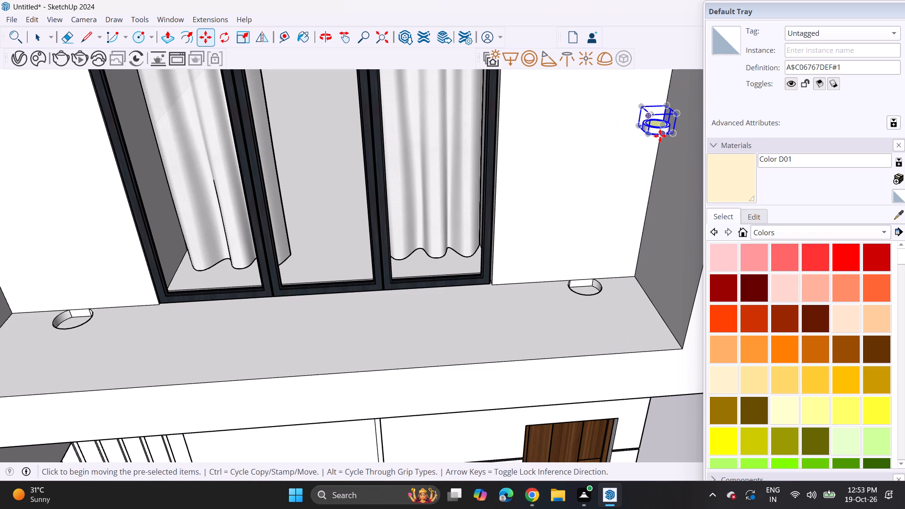
left_click(660, 136)
scroll(587, 274, "up", 3)
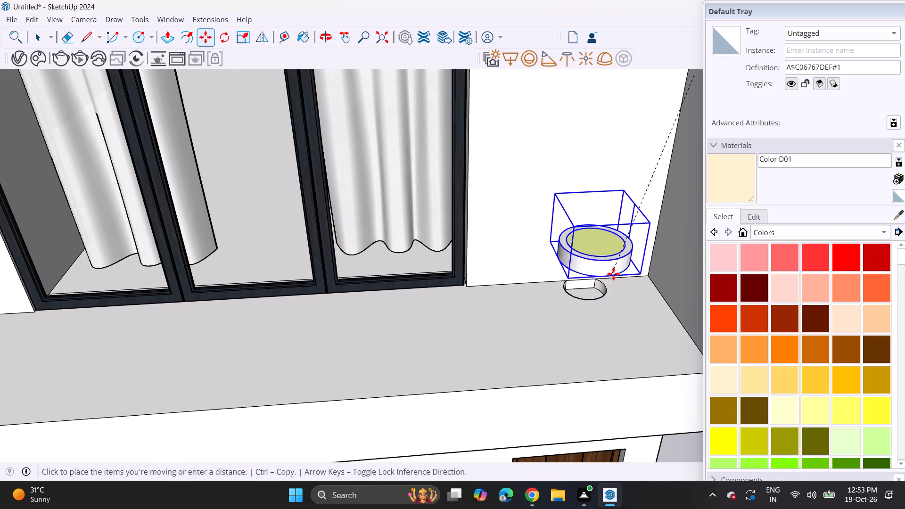
scroll(613, 274, "down", 10)
left_click(599, 297)
Move the pin light across the window ledge into the circular recess at the end farthest from the patterned screen.
middle_click_drag(618, 293, 476, 326)
left_click(335, 357)
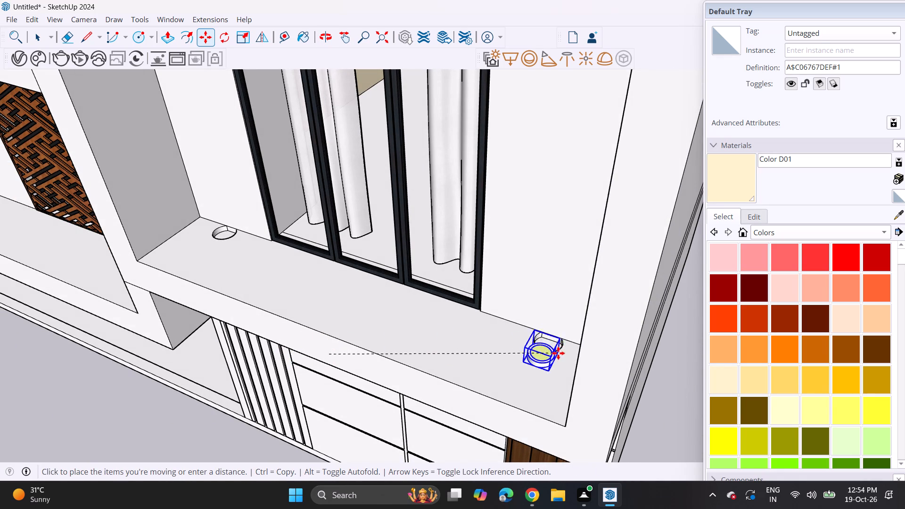
left_click(560, 347)
middle_click_drag(440, 366, 655, 375)
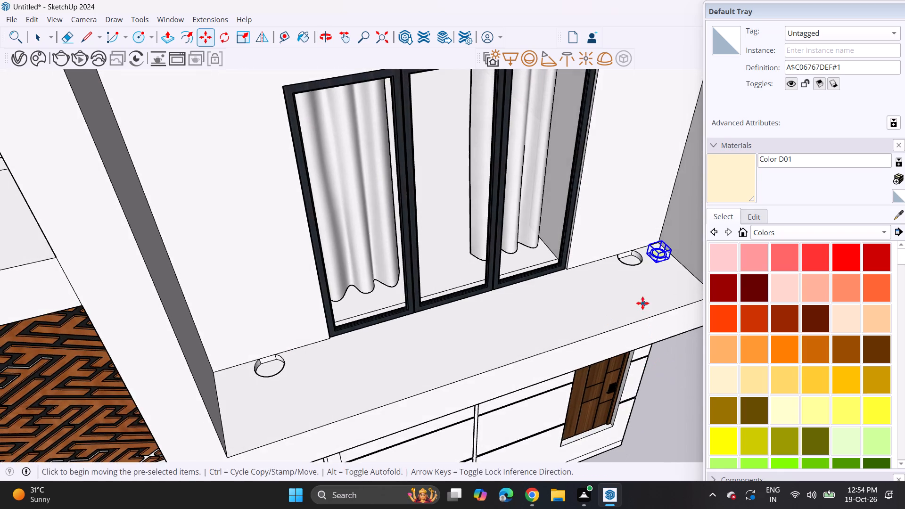
middle_click_drag(635, 279, 444, 287, "shift")
middle_click_drag(442, 284, 513, 275)
scroll(491, 253, "up", 9)
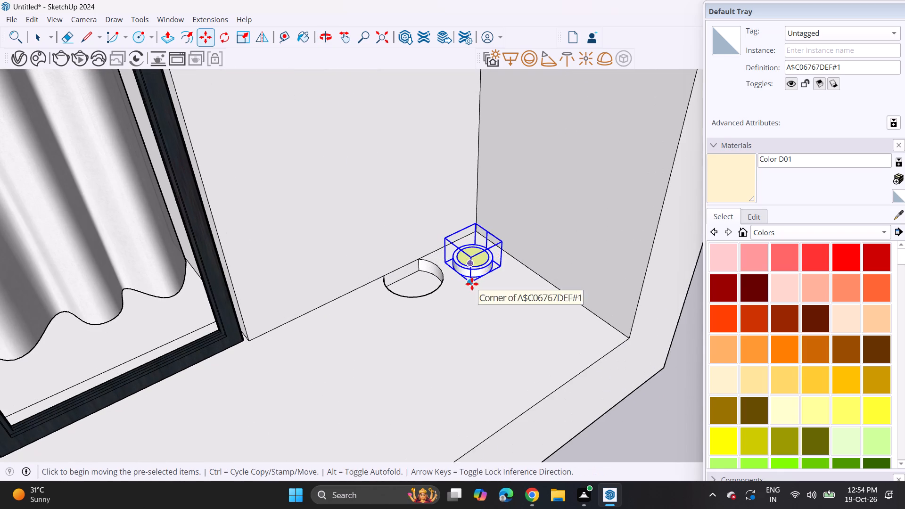
left_click(472, 284)
left_click(409, 298)
Scale the pin light up uniformly, then stretch its width and depth separately so its round rim fills the circular recess.
middle_click_drag(464, 268, 350, 273)
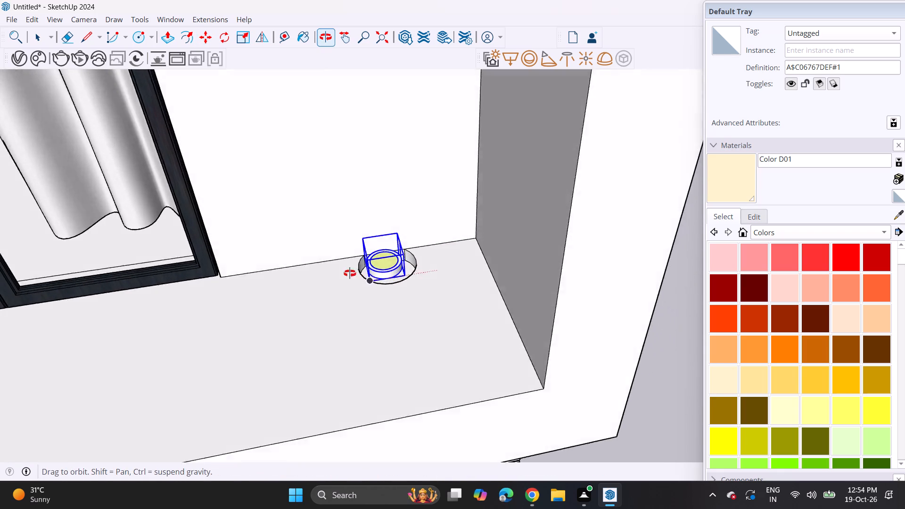
middle_click_drag(350, 273, 328, 261)
scroll(329, 264, "up", 1)
left_click(239, 38)
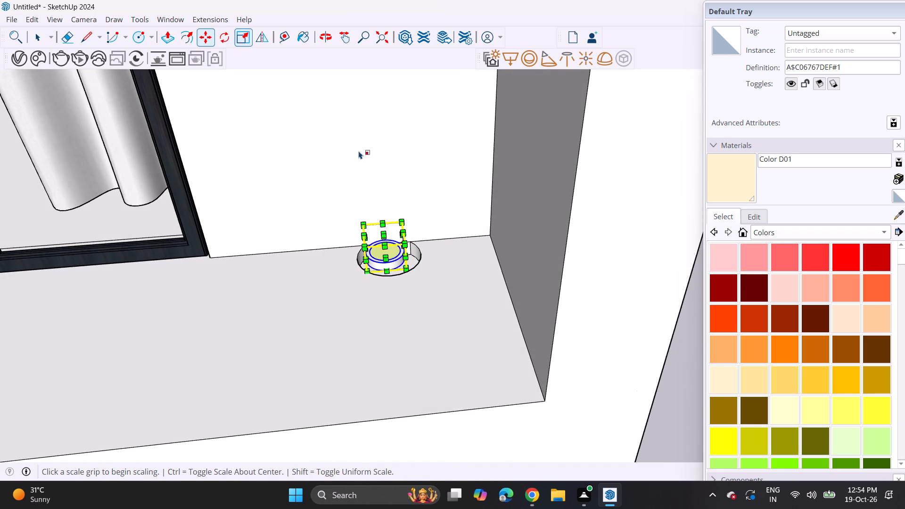
left_click(407, 268)
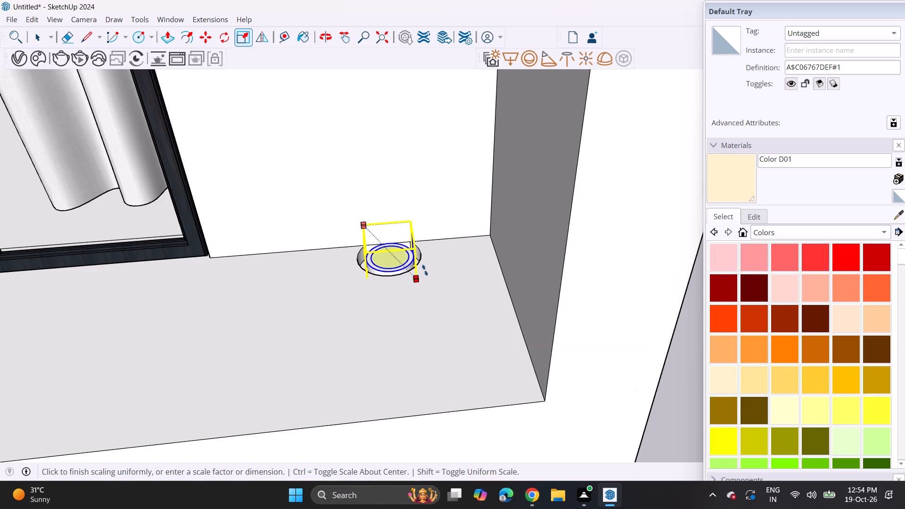
left_click(425, 270)
middle_click_drag(415, 251, 382, 263)
scroll(430, 243, "up", 2)
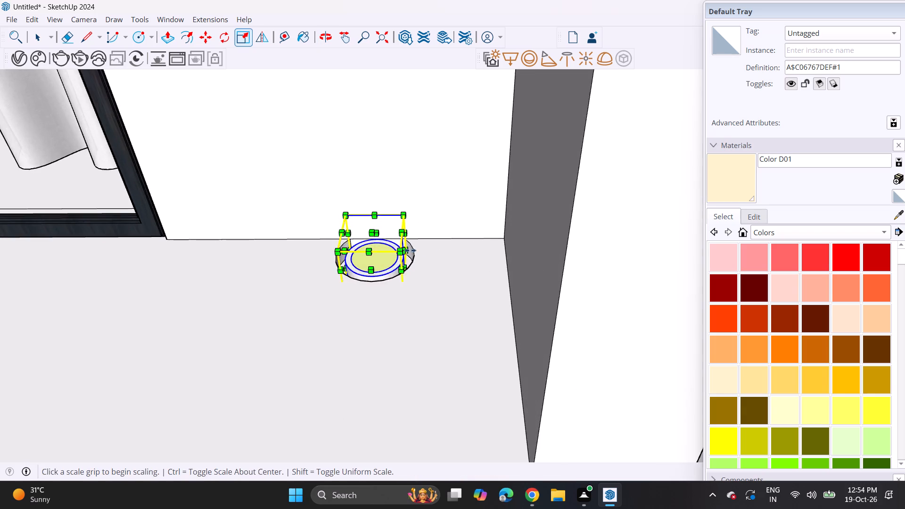
middle_click_drag(404, 264, 380, 295)
scroll(416, 258, "up", 2)
left_click(398, 260)
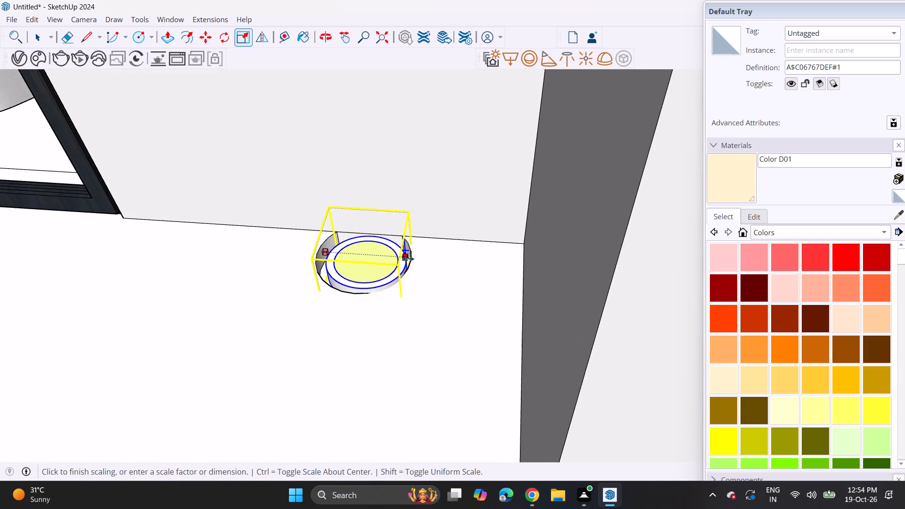
left_click(411, 259)
left_click(328, 252)
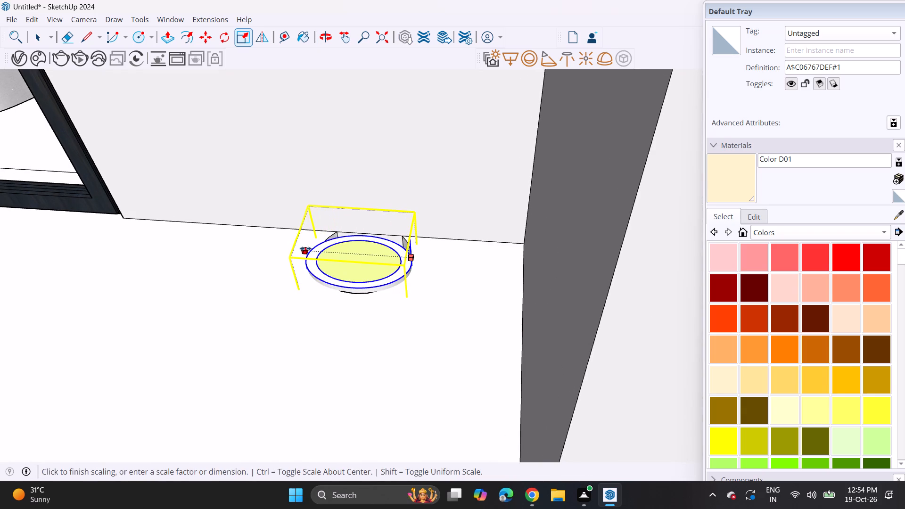
left_click(313, 250)
left_click(365, 229)
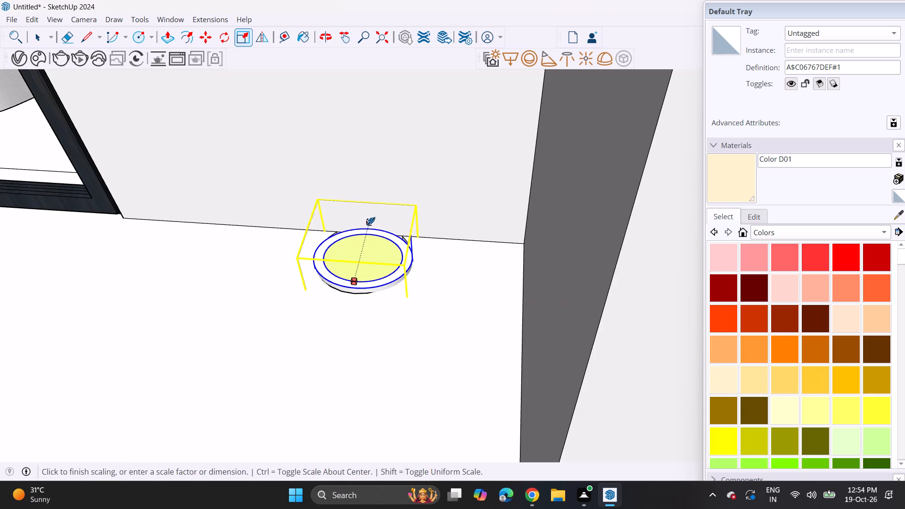
left_click(371, 221)
Copy the resized pin light along the window ledge into the matching circular recess at the end nearest the patterned screen.
scroll(368, 245, "down", 9)
key("space")
left_click(363, 259)
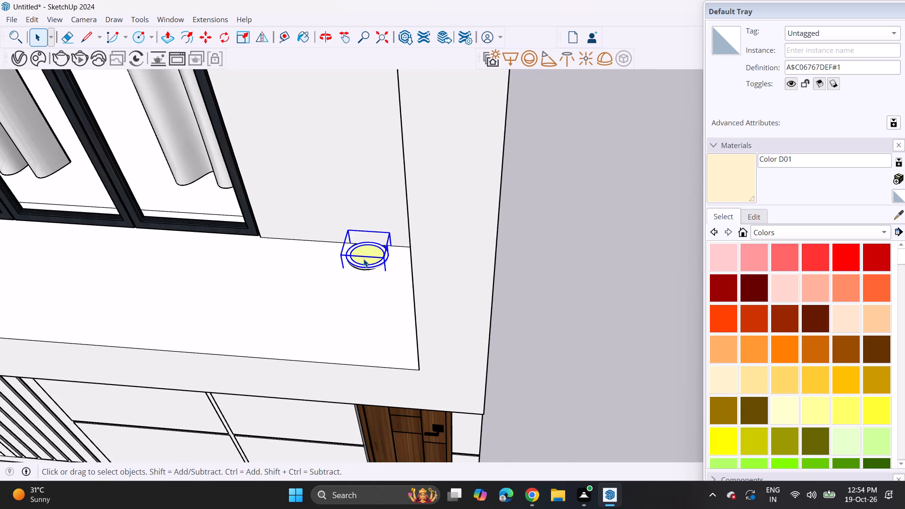
key("m")
left_click(387, 276)
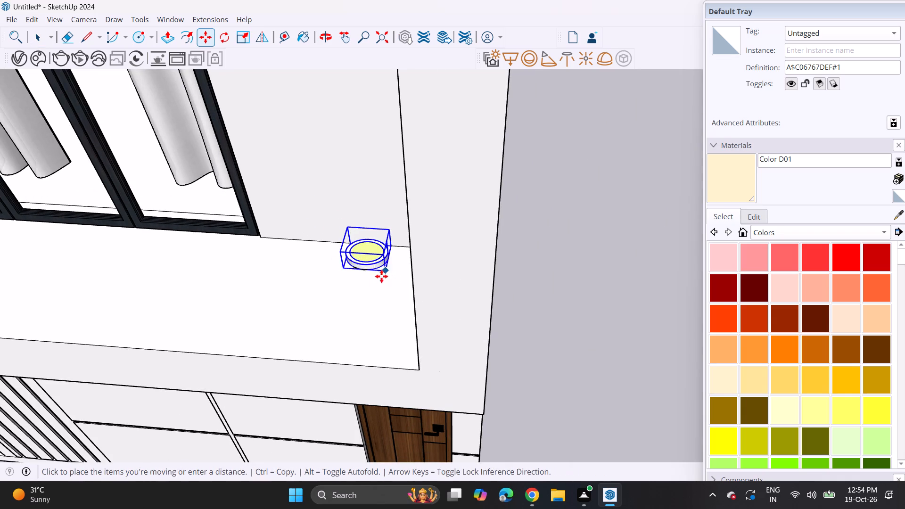
middle_click_drag(273, 276, 752, 259, "shift")
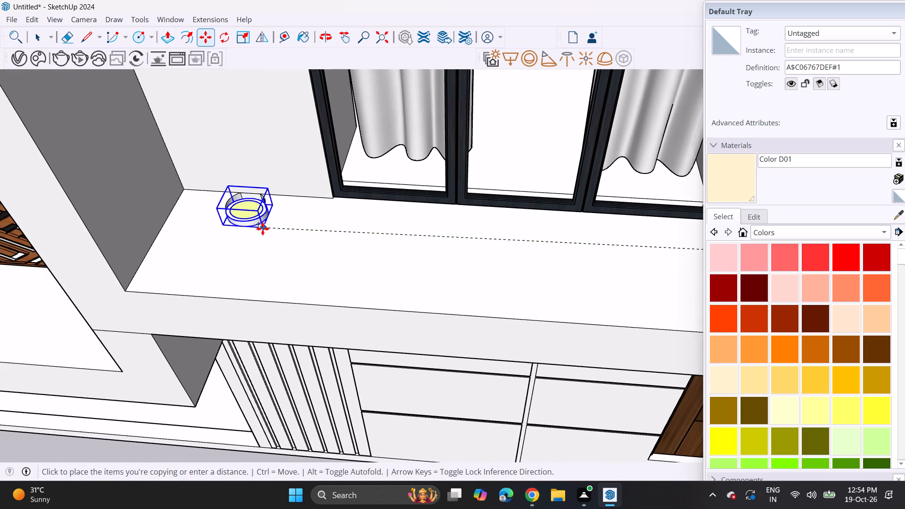
left_click(262, 225)
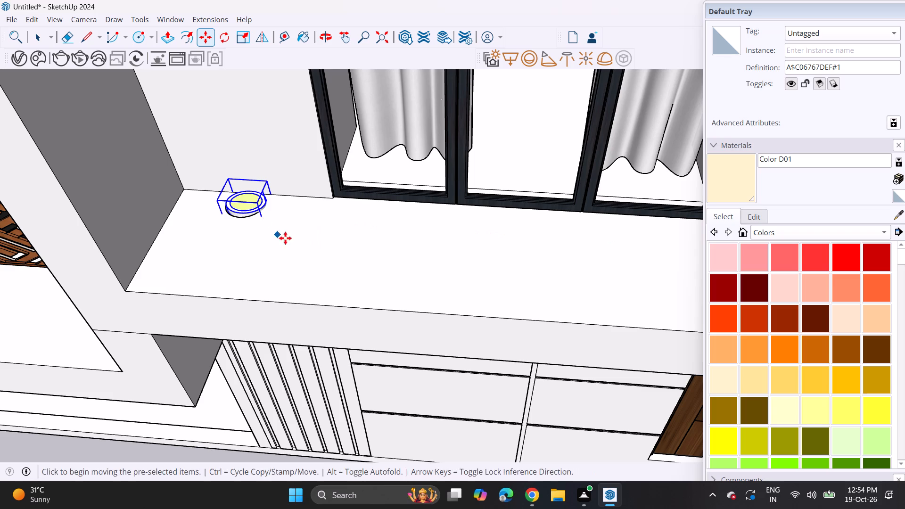
key("space")
left_click(324, 239)
Examine the two pin lights on the window ledge and the whole front facade from further away.
middle_click_drag(345, 247, 370, 141)
scroll(372, 139, "down", 9)
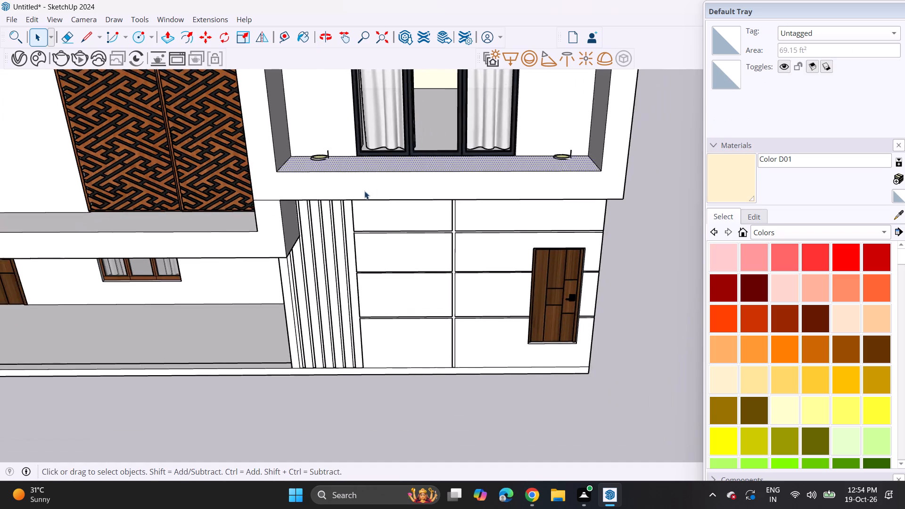
middle_click_drag(366, 190, 400, 141)
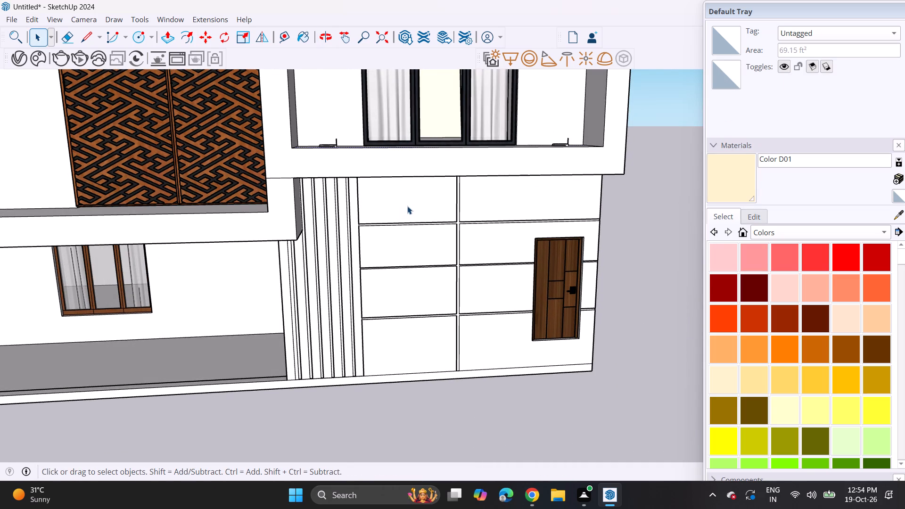
scroll(411, 205, "down", 9)
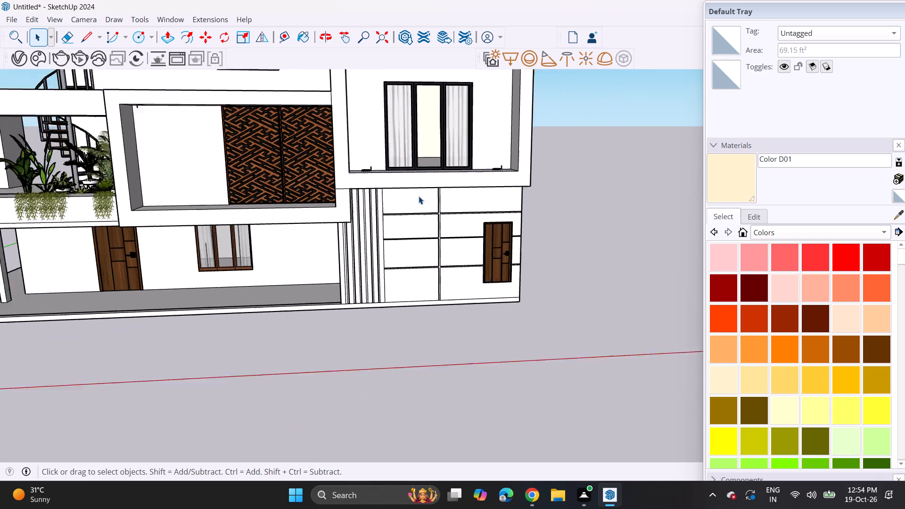
middle_click_drag(405, 204, 508, 256, "shift")
middle_click_drag(485, 230, 469, 220)
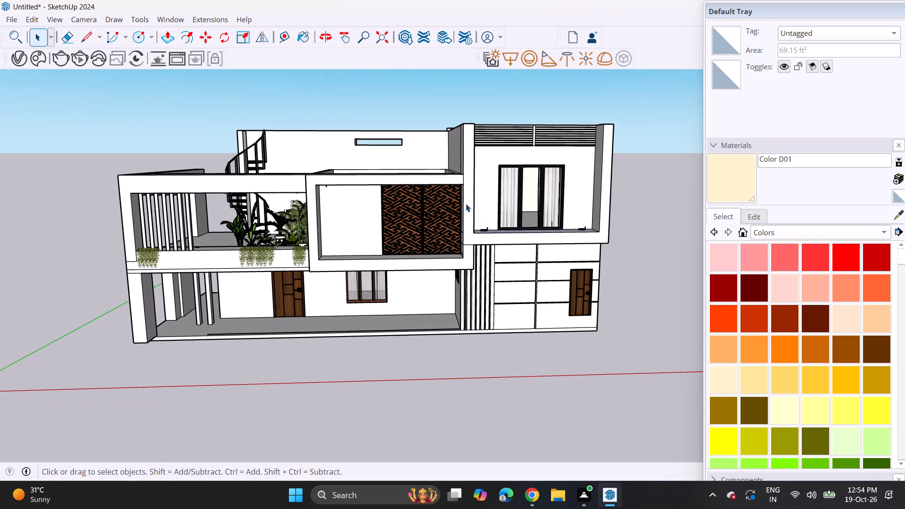
scroll(465, 202, "down", 4)
middle_click_drag(469, 210, 489, 229, "shift")
middle_click_drag(486, 228, 479, 188)
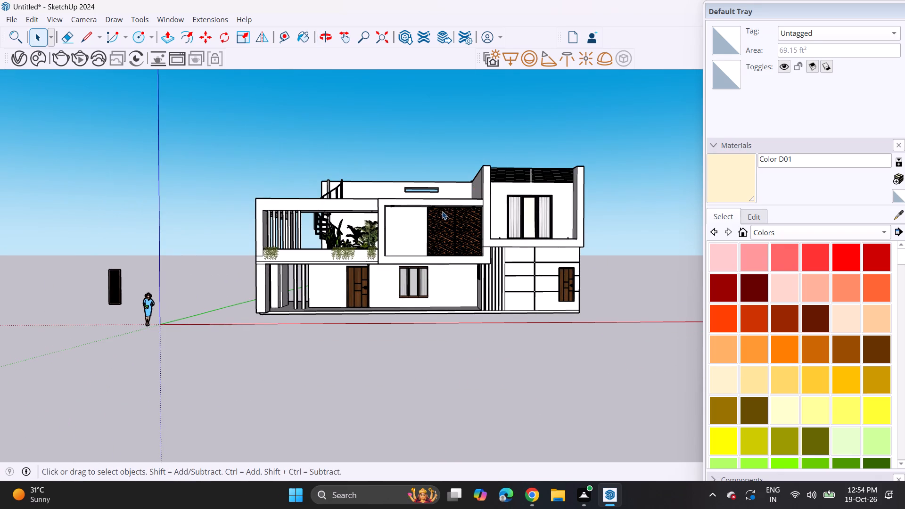
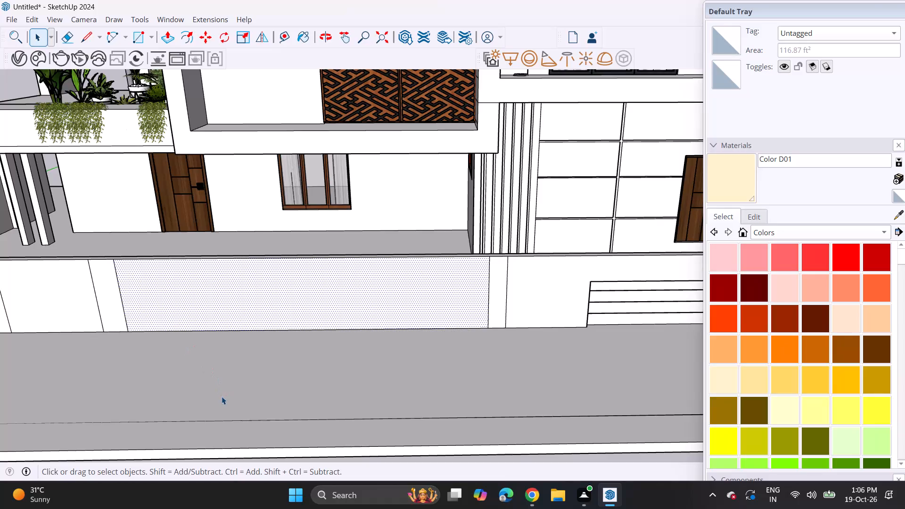
Undo the vertical divisions and stacked horizontal lines drawn on the front boundary wall's outer face.
key("ctrl+z")
key("ctrl+z")
key("ctrl+z")
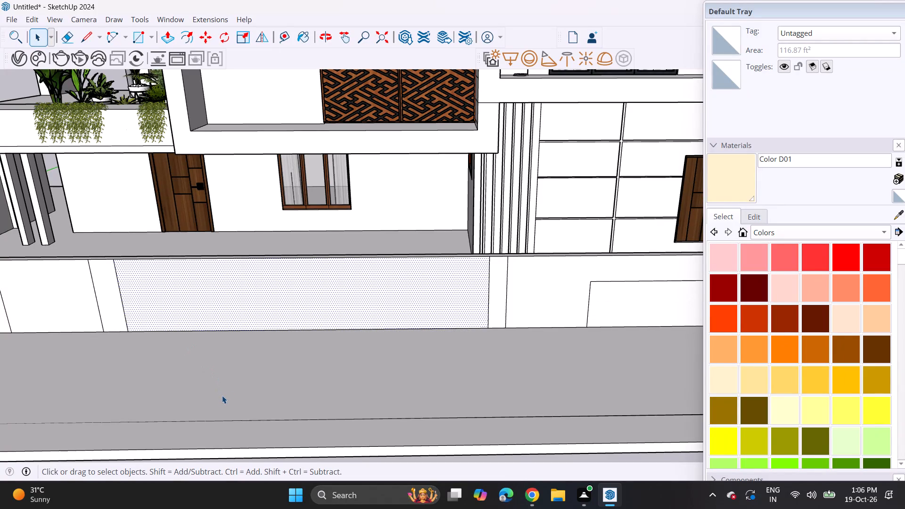
key("ctrl+z")
key("ctrl+z")
key("ctrl+z")
key("ctrl+z")
key("ctrl+z")
key("ctrl+z")
key("ctrl+z")
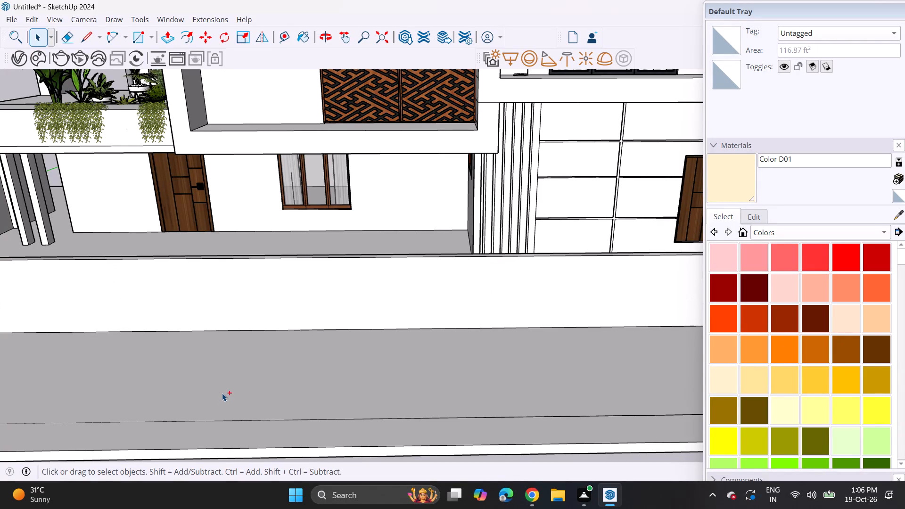
key("ctrl+z")
Undo the remaining boundary wall edits, back through the wall's earlier shift toward the house.
scroll(217, 353, "down", 8)
middle_click_drag(196, 337, 281, 320, "shift")
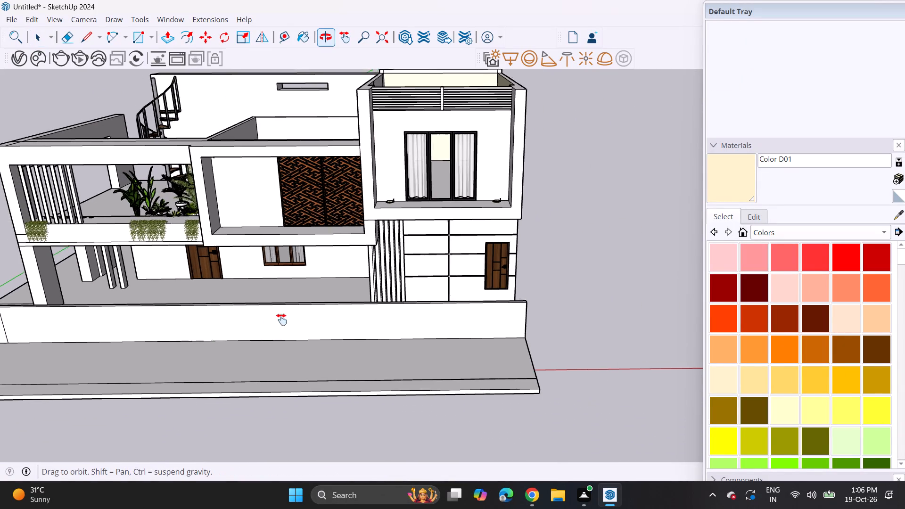
middle_click_drag(281, 320, 364, 334, "shift")
key("ctrl+z")
key("ctrl+z")
key("ctrl+z")
key("ctrl+z")
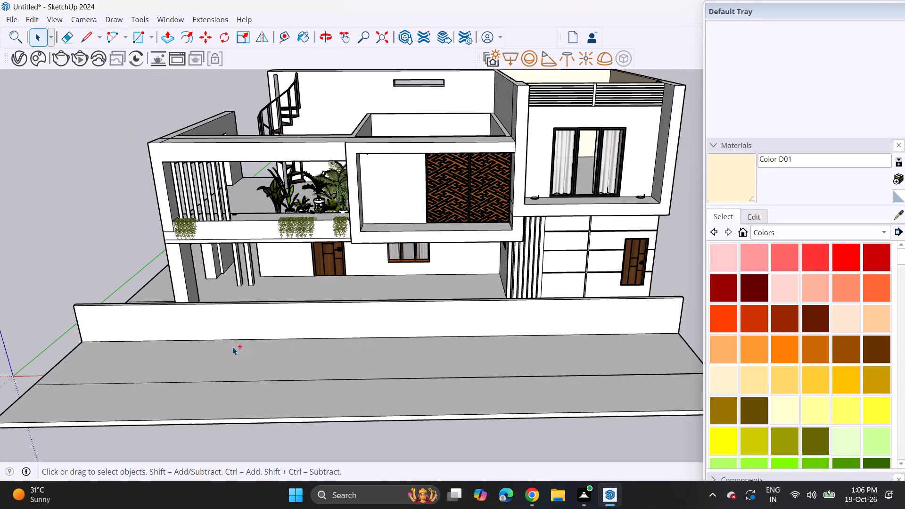
key("ctrl+z")
key("ctrl+z")
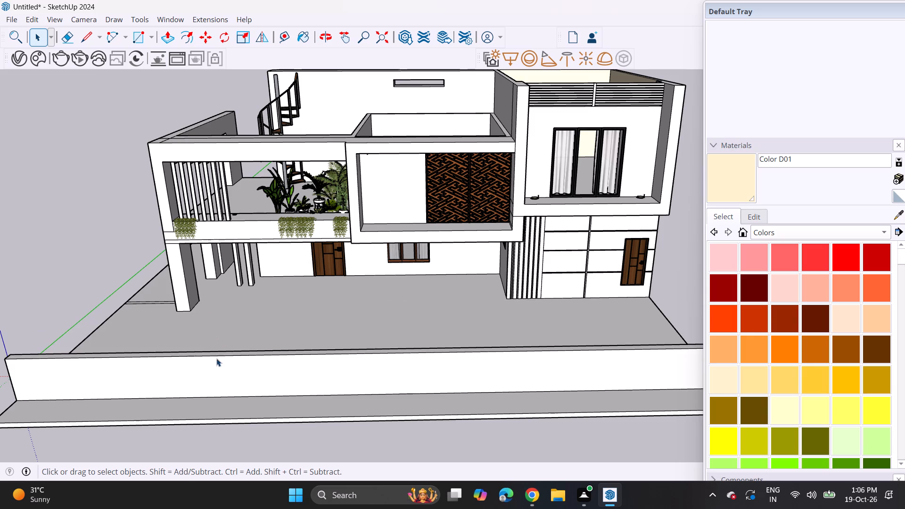
Shift the front boundary wall closer to the house with Push/Pull, extending its inner face and pushing in its outer face to leave a thin wall.
middle_click_drag(230, 356, 0, 348)
middle_click_drag(510, 349, 327, 363)
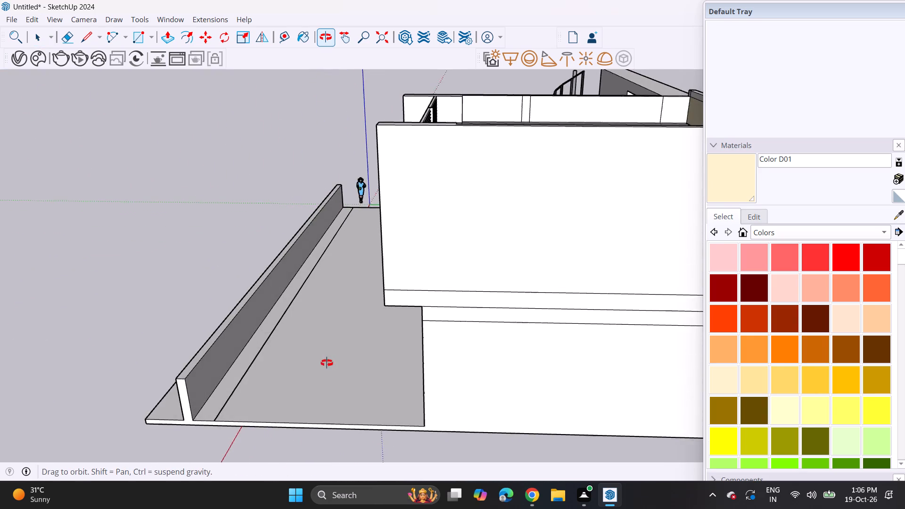
middle_click_drag(327, 363, 327, 355)
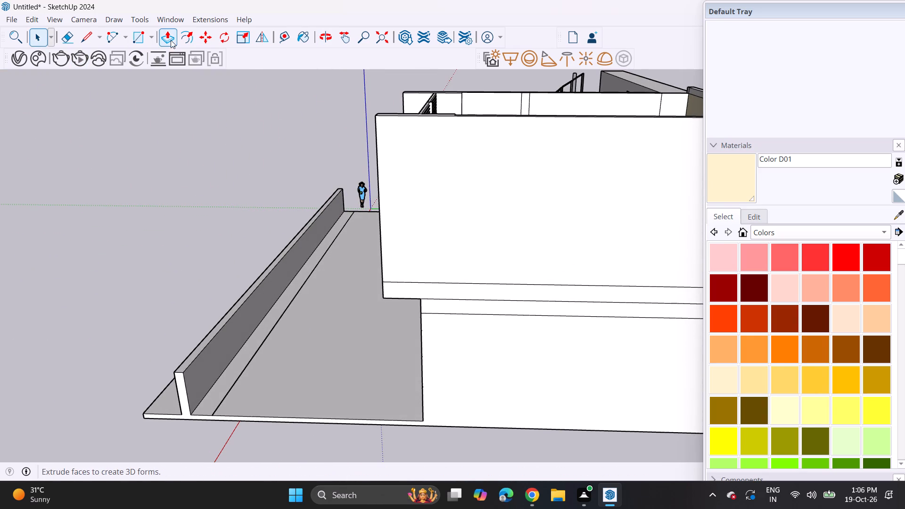
left_click(169, 40)
left_click(241, 327)
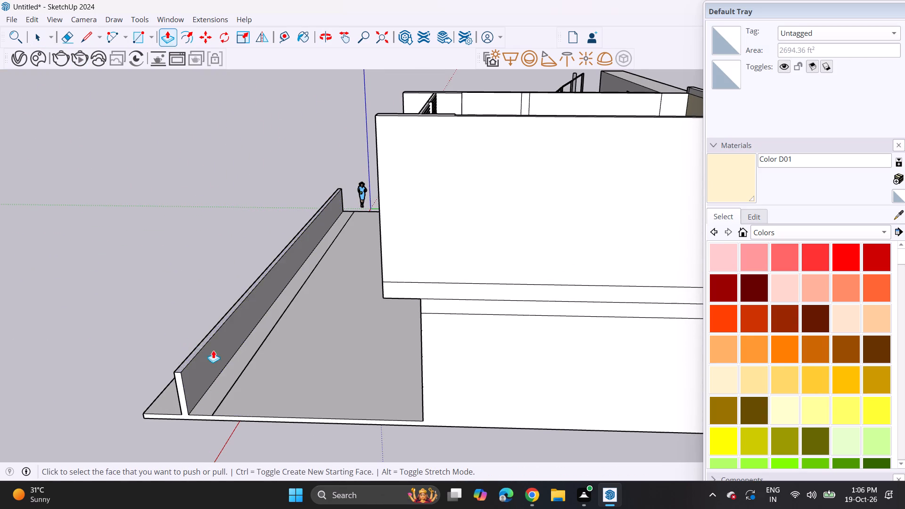
left_click(219, 366)
left_click(366, 422)
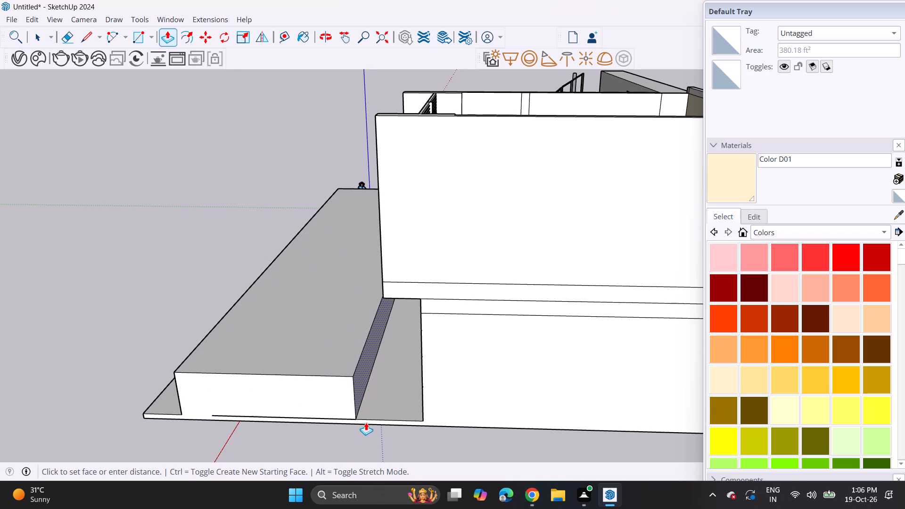
middle_click_drag(191, 365, 359, 341)
left_click(345, 404)
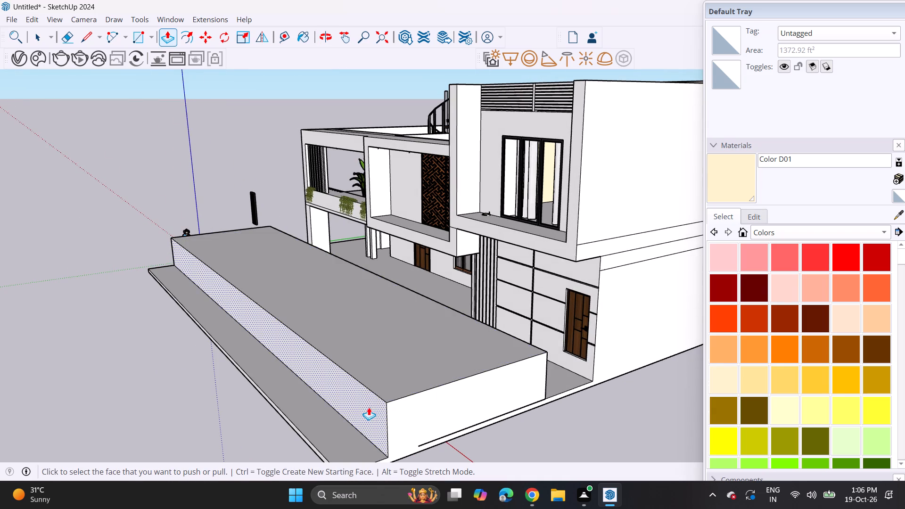
left_click(368, 410)
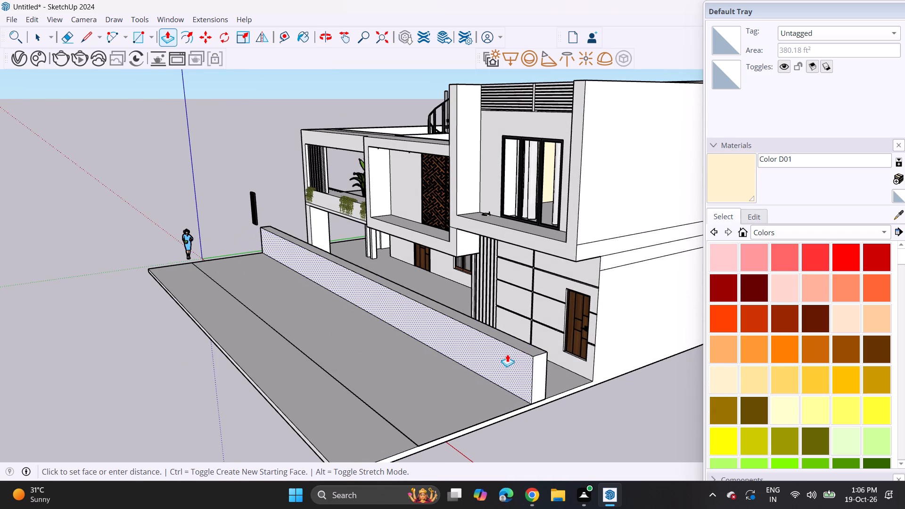
left_click(511, 353)
Draw a rectangle on the boundary wall's outer face, rising from its base in front of the grooved wall with the wooden door.
middle_click_drag(375, 306, 643, 289)
middle_click_drag(551, 300, 241, 350, "shift")
scroll(298, 374, "up", 6)
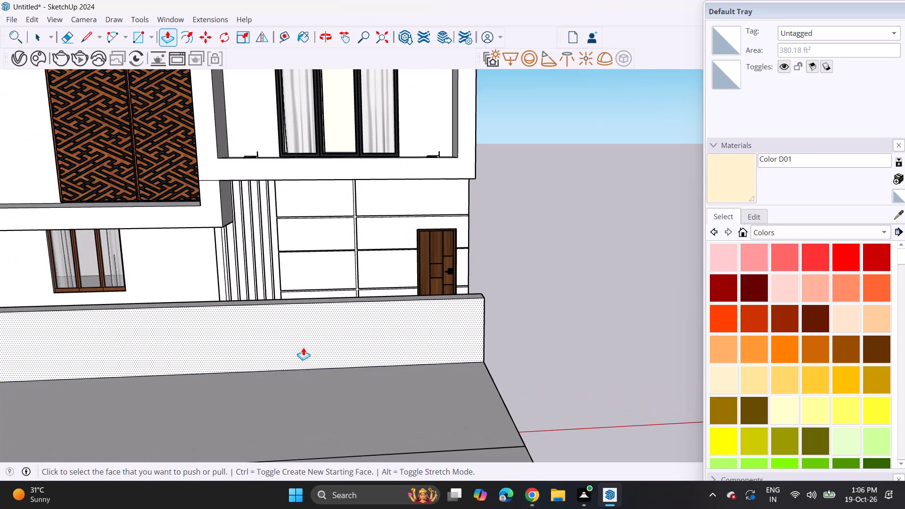
scroll(304, 349, "up", 3)
middle_click_drag(304, 368, 301, 326)
scroll(303, 364, "up", 1)
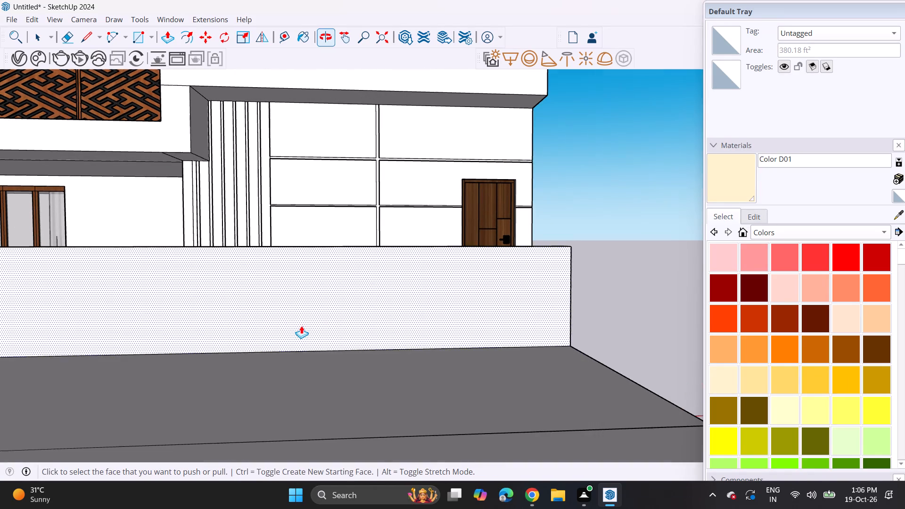
middle_click_drag(301, 326, 302, 329)
left_click(137, 40)
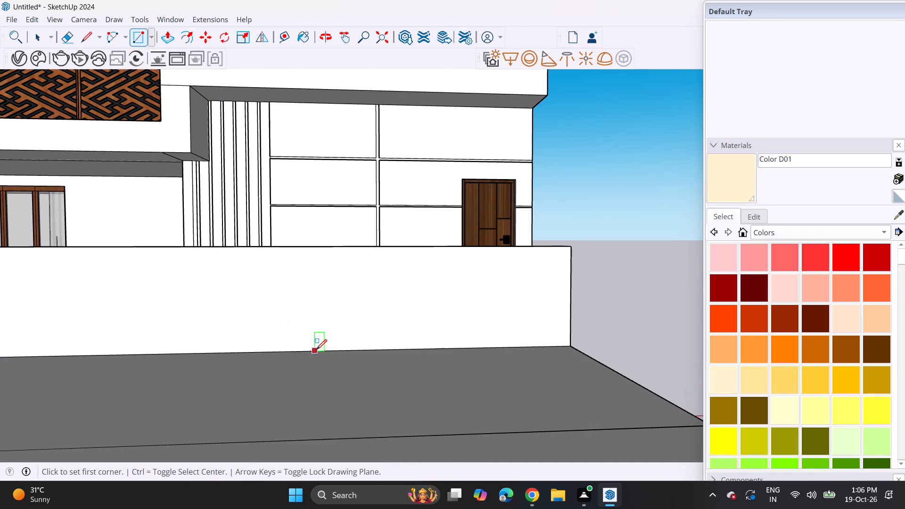
left_click(323, 353)
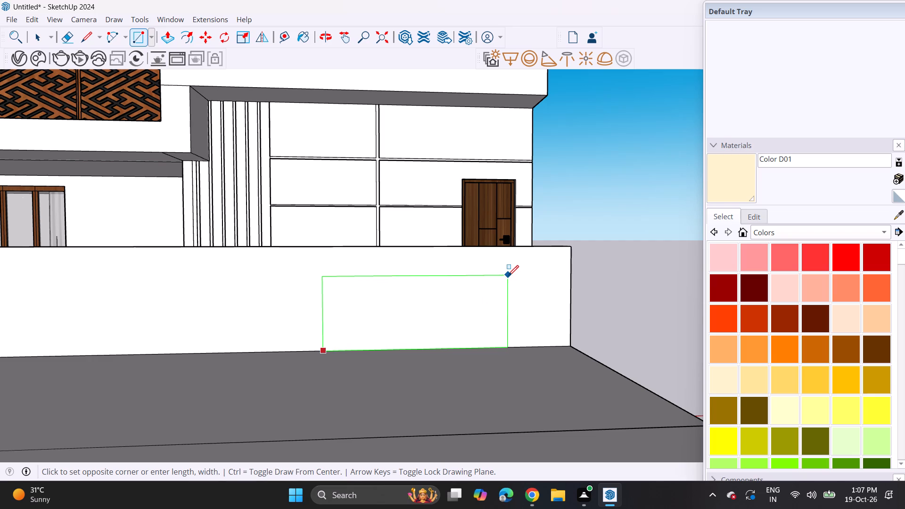
left_click(508, 276)
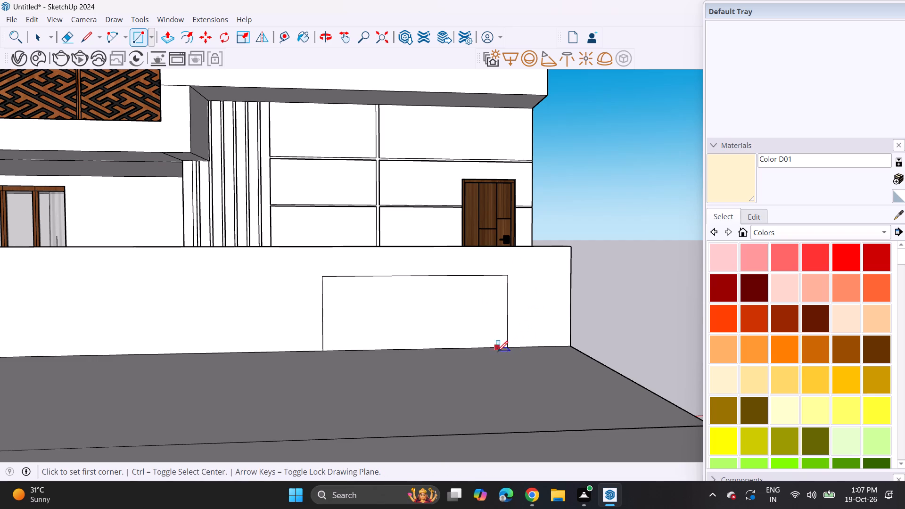
Draw a short ground line outward from the rectangle's base corner nearest the wall's end, plus a separate short line to the slab's side edge.
middle_click_drag(456, 398, 326, 487)
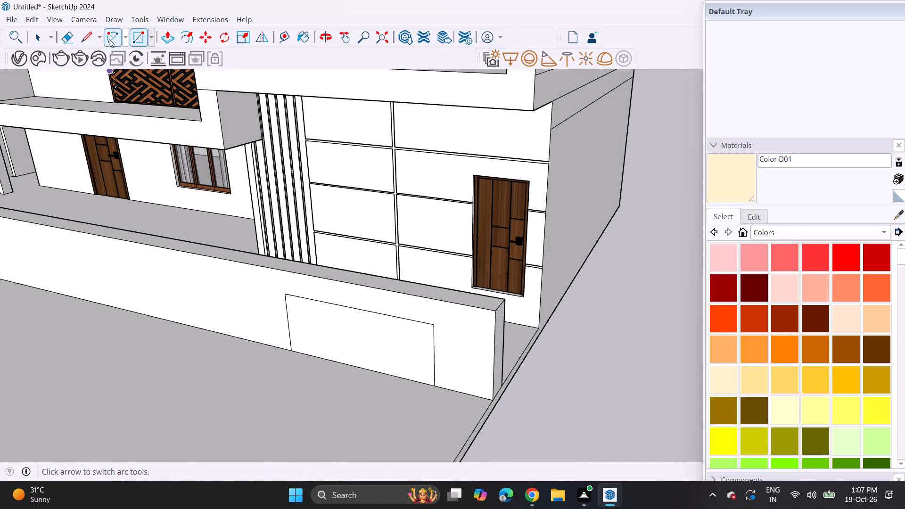
left_click_drag(81, 41, 85, 41)
left_click(434, 390)
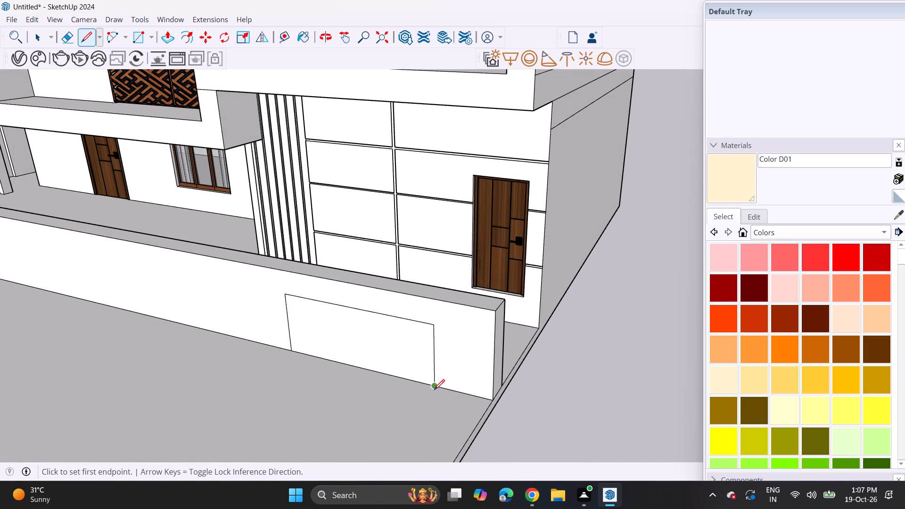
left_click(420, 407)
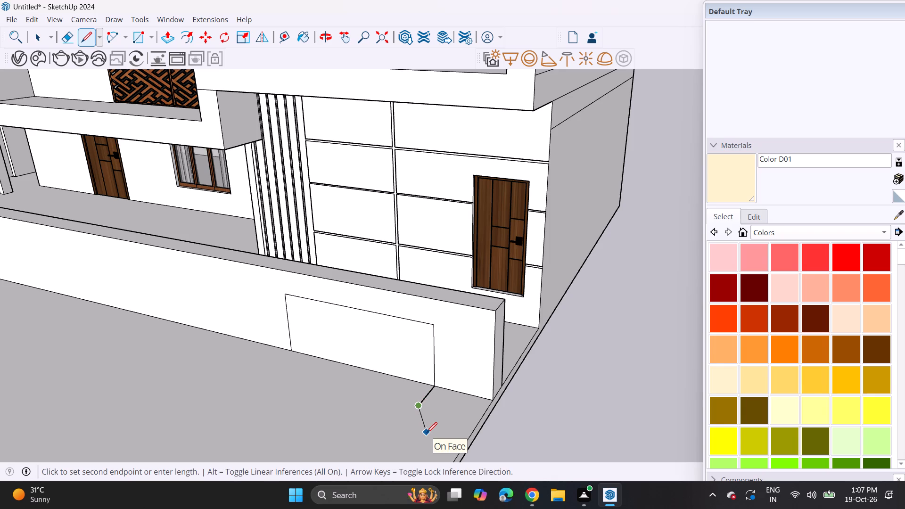
left_click(427, 433)
key("ctrl+z")
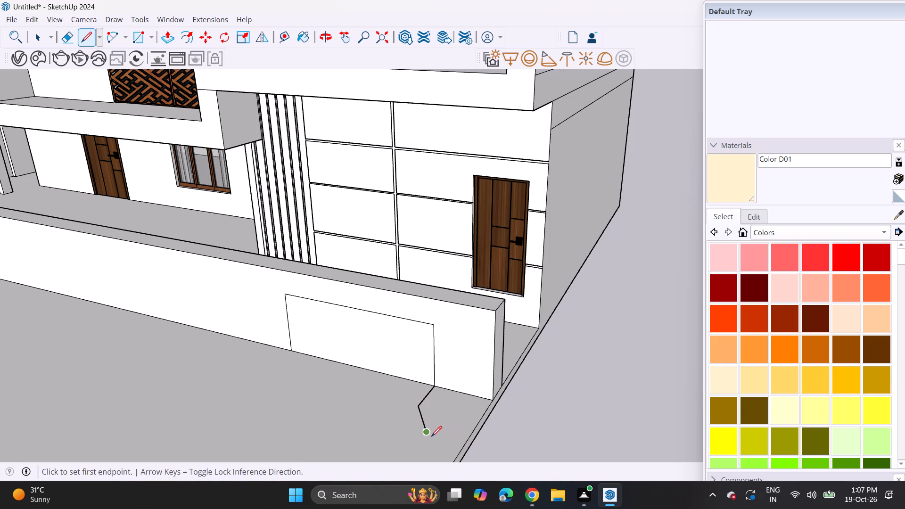
key("ctrl+z")
left_click(426, 432)
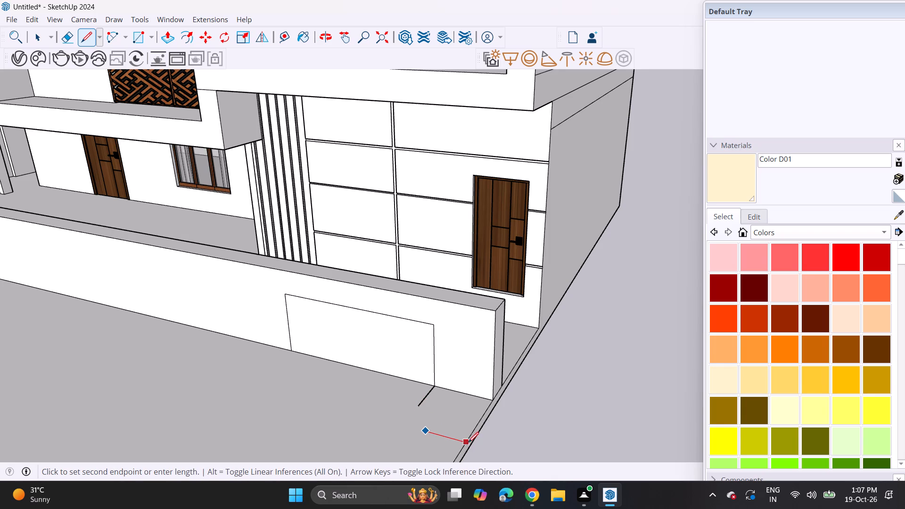
left_click(468, 442)
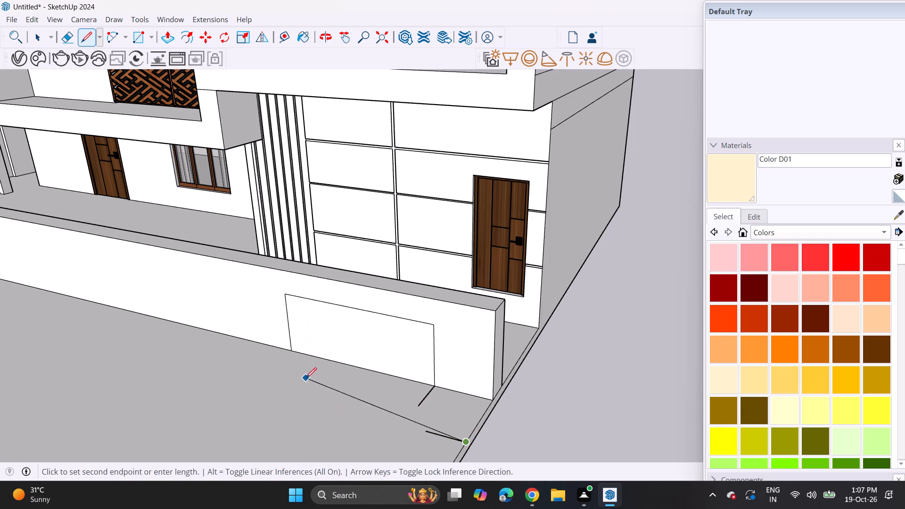
key("space")
Draw a matching short line outward on the ground from the rectangle's other base corner.
middle_click_drag(293, 397, 359, 402)
middle_click_drag(353, 402, 474, 326, "shift")
middle_click_drag(476, 329, 486, 391)
scroll(477, 353, "up", 2)
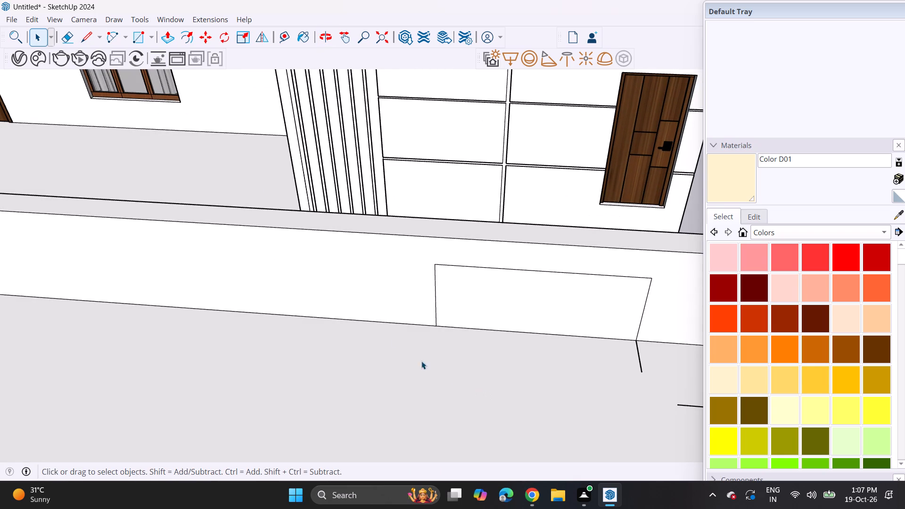
left_click(90, 42)
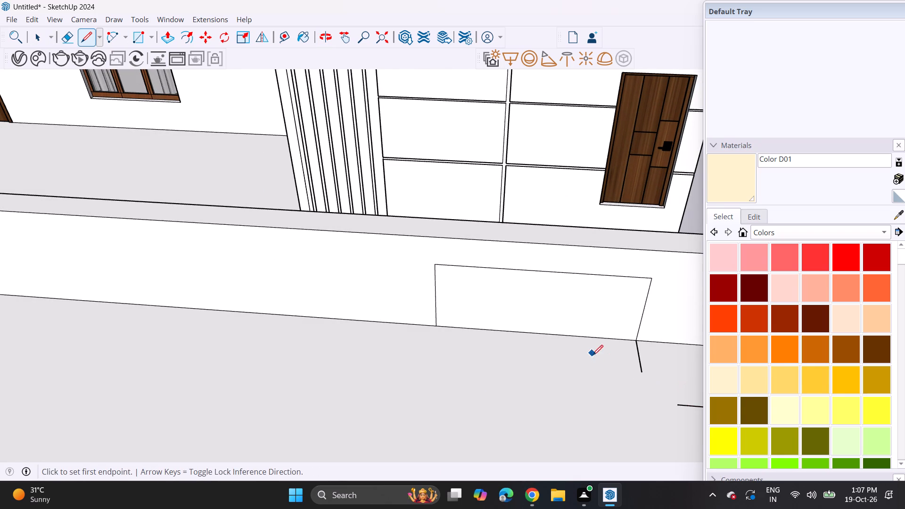
left_click_drag(439, 322, 439, 327)
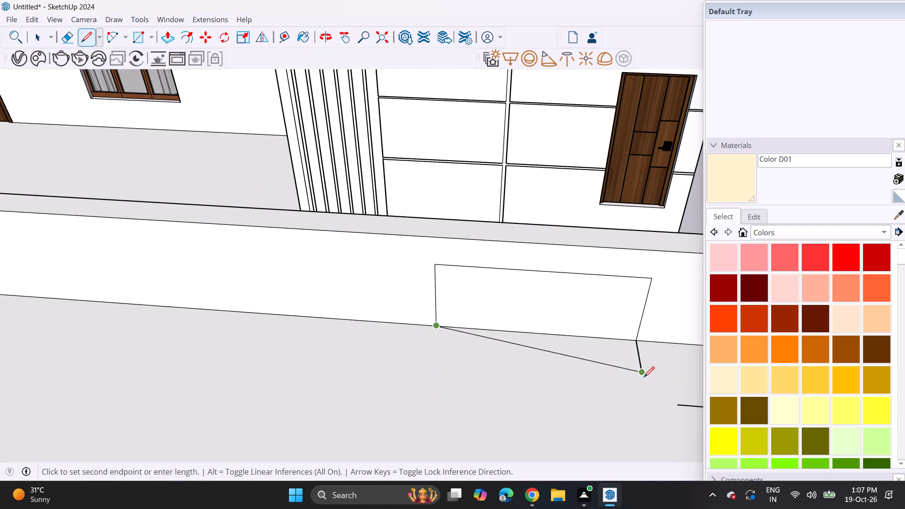
left_click(427, 361)
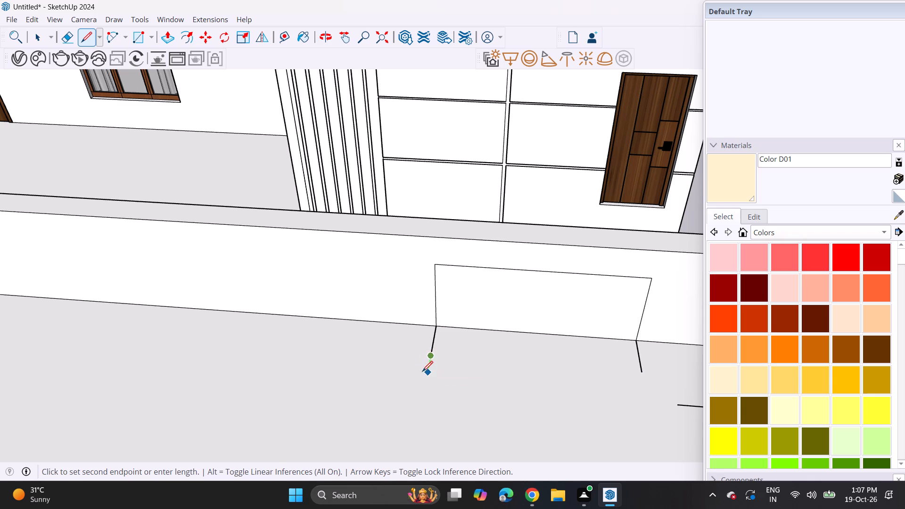
key("space")
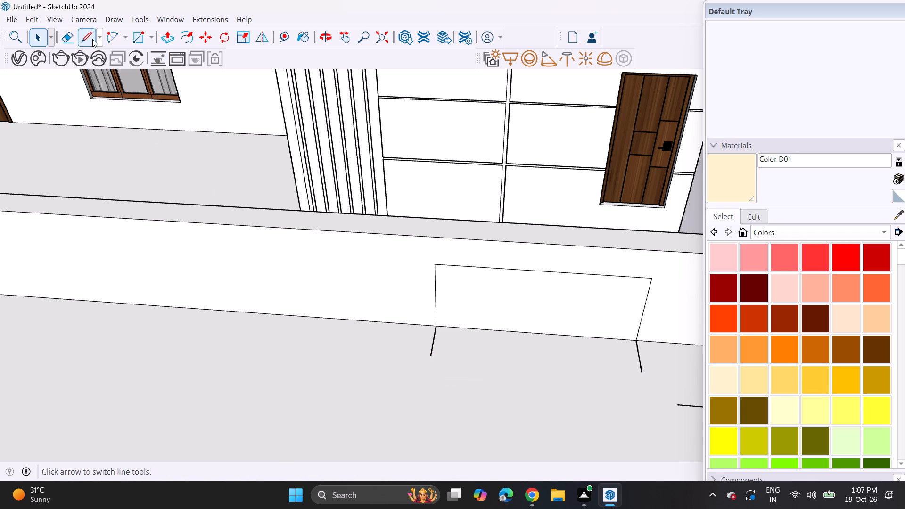
Draw a long line on the ground in front of the boundary wall, parallel to it, from beside the short corner line past the window.
left_click(92, 39)
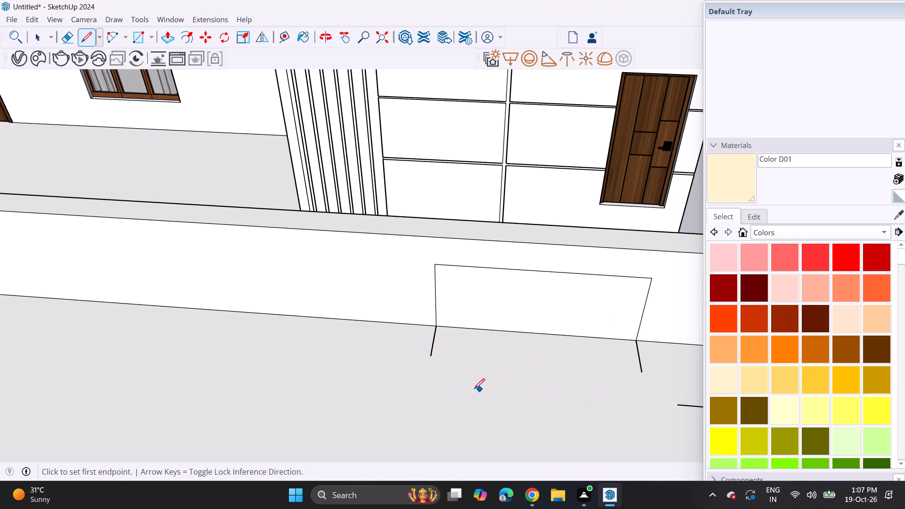
left_click(404, 380)
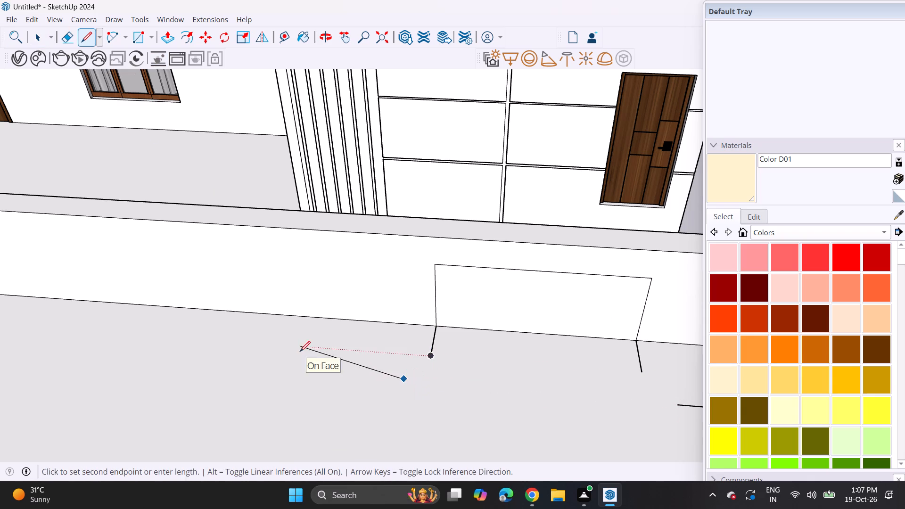
scroll(303, 356, "down", 3)
middle_click_drag(306, 370, 726, 358, "shift")
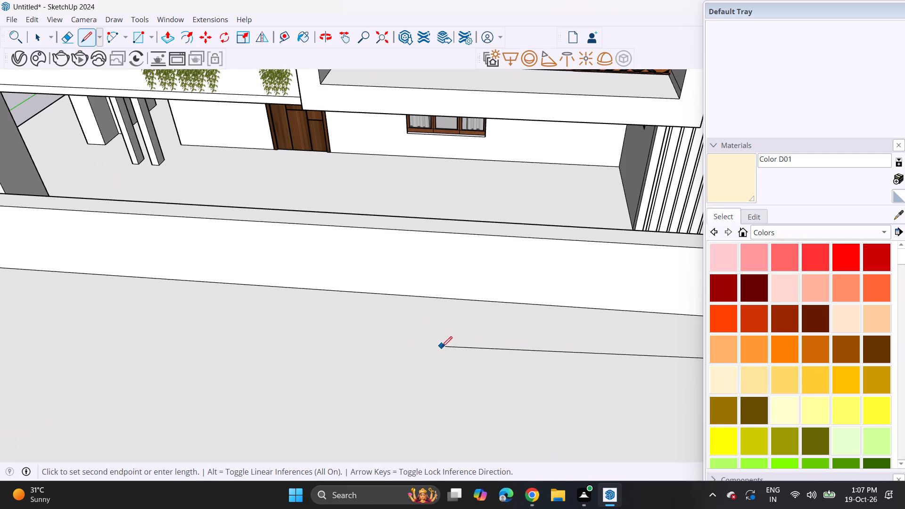
middle_click_drag(316, 315, 319, 308)
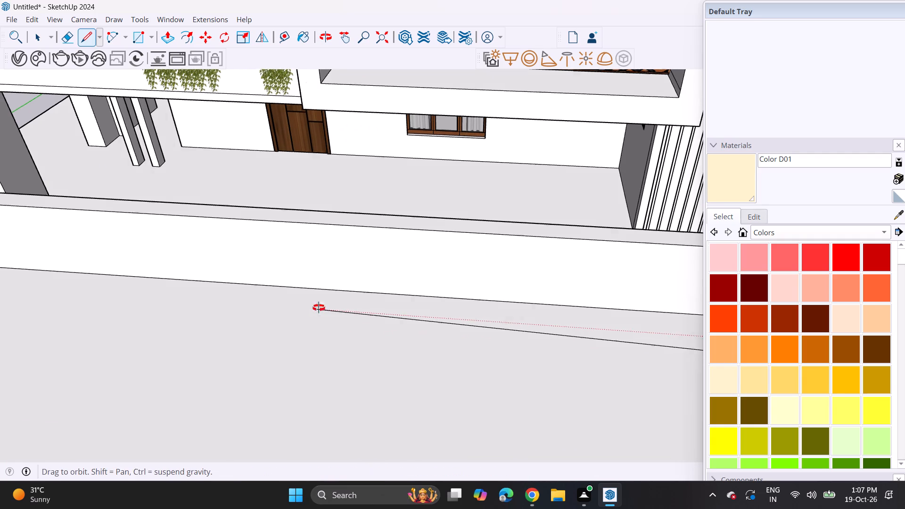
middle_click_drag(319, 308, 331, 287)
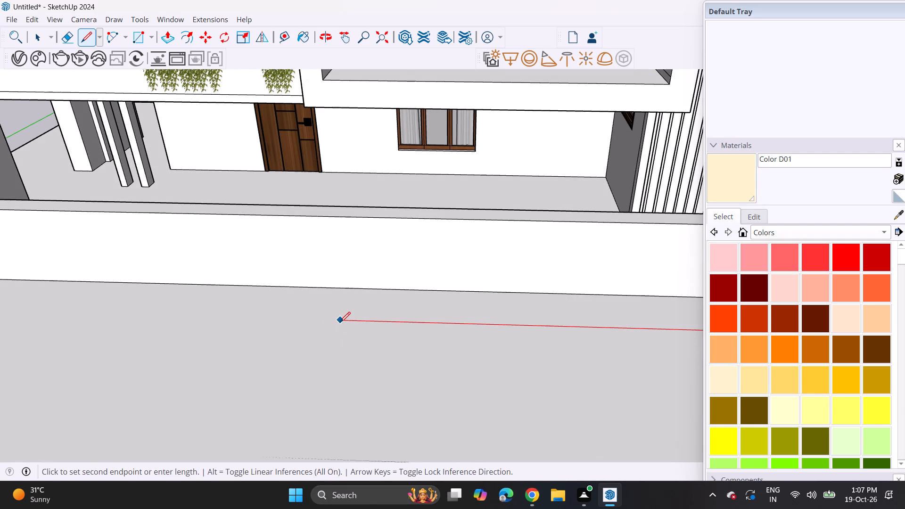
left_click(340, 322)
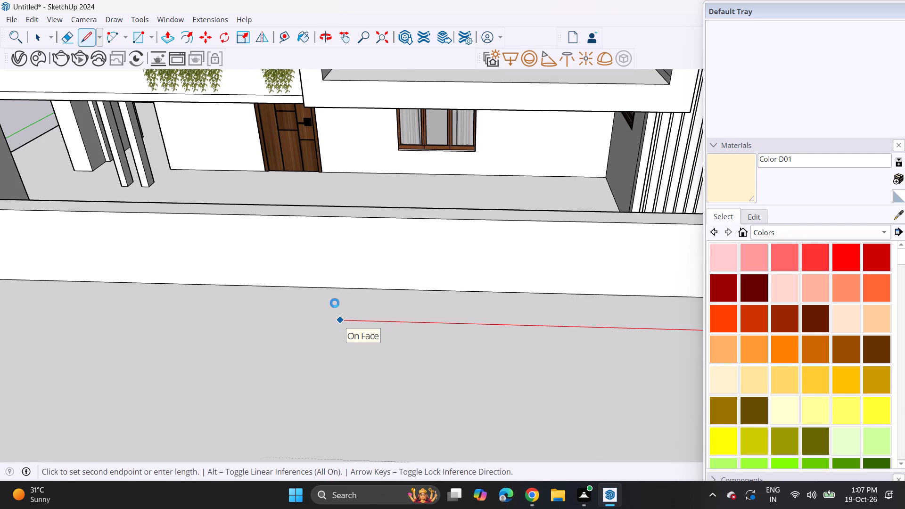
key("Escape")
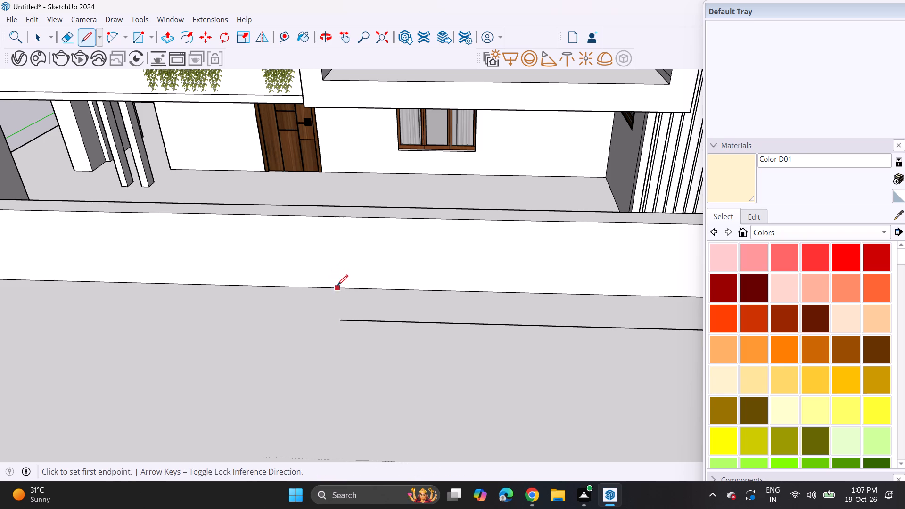
left_click_drag(82, 38, 87, 42)
Draw a short line outward on the ground from the boundary wall's base, near the long parallel line's end closest to the main door.
left_click(340, 290)
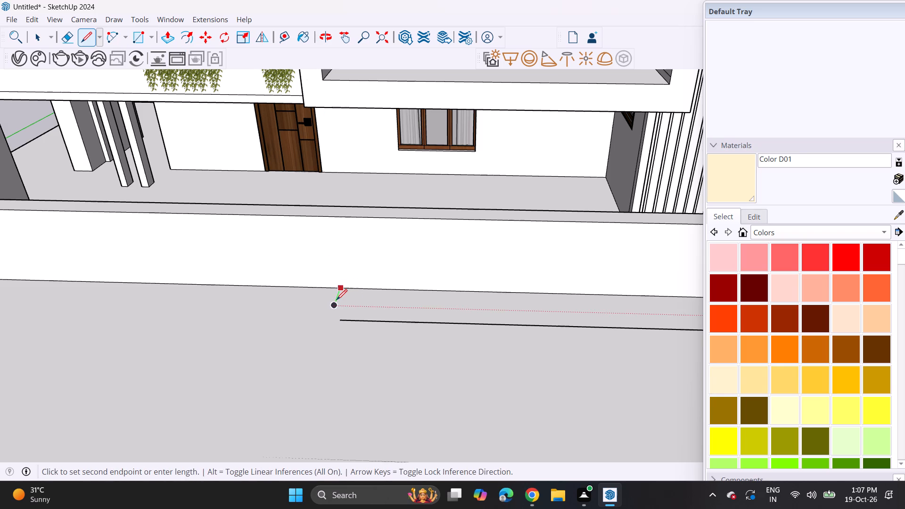
left_click(337, 300)
key("space")
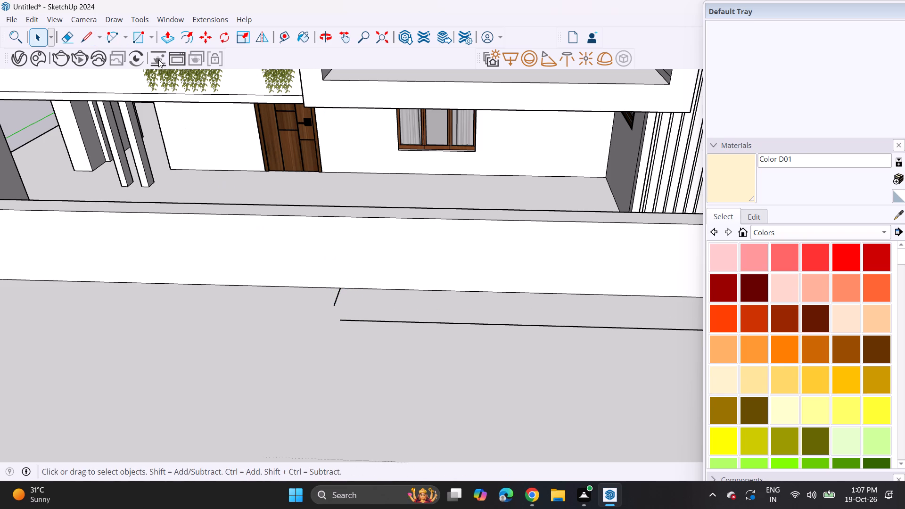
Draw a 2-point arc rounding the corner between the new short line and the long ground line.
left_click(121, 35)
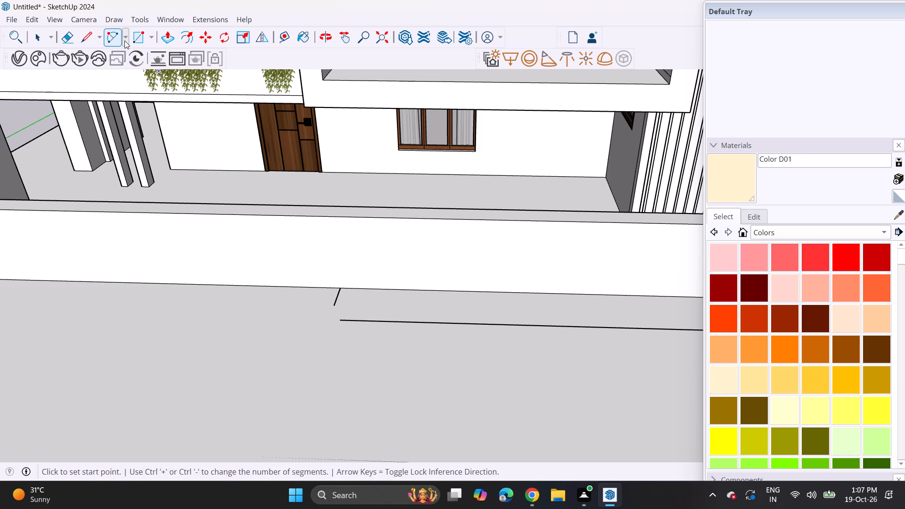
left_click(123, 38)
left_click(133, 71)
scroll(330, 320, "up", 2)
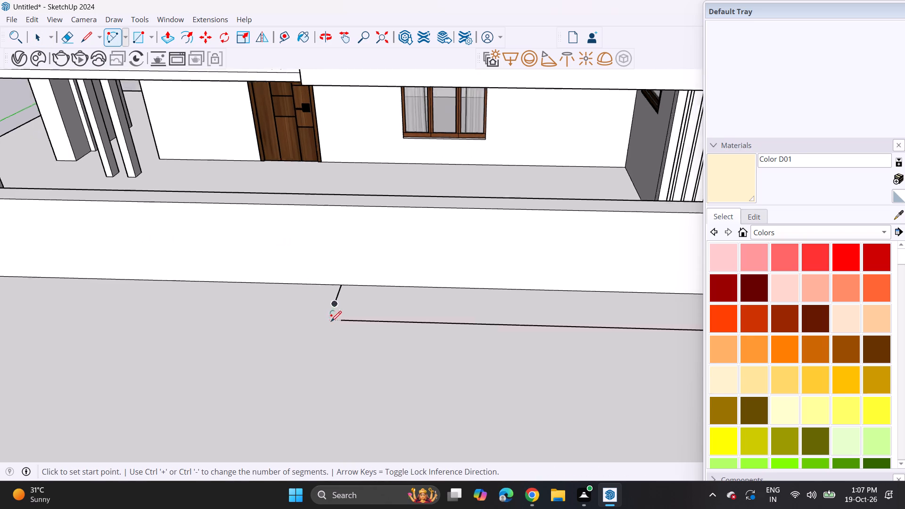
scroll(331, 321, "up", 2)
left_click(331, 296)
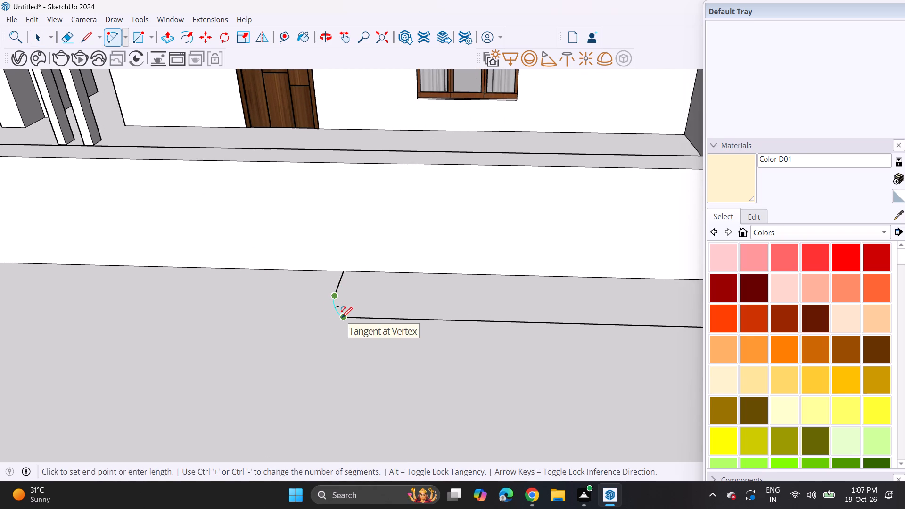
left_click(342, 318)
left_click(328, 311)
Round the long ground line's other end with an arc joining it to the short line at the wall rectangle's nearer base corner.
scroll(360, 307, "down", 6)
middle_click_drag(398, 309, 149, 313)
middle_click_drag(468, 338, 241, 392, "shift")
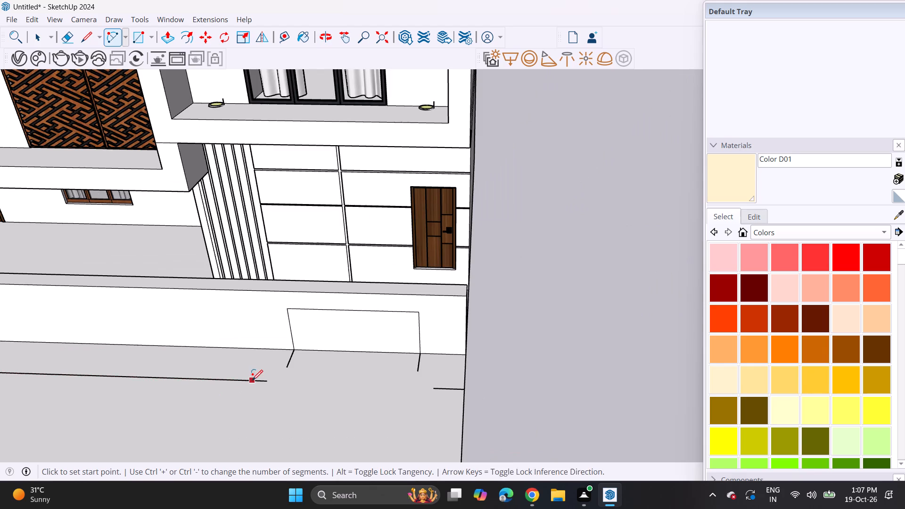
scroll(252, 380, "up", 4)
left_click(270, 381)
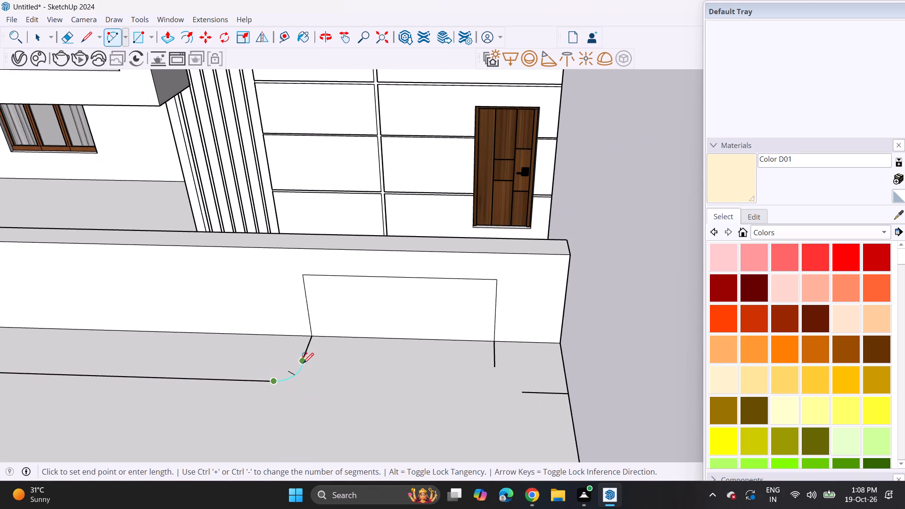
left_click(303, 363)
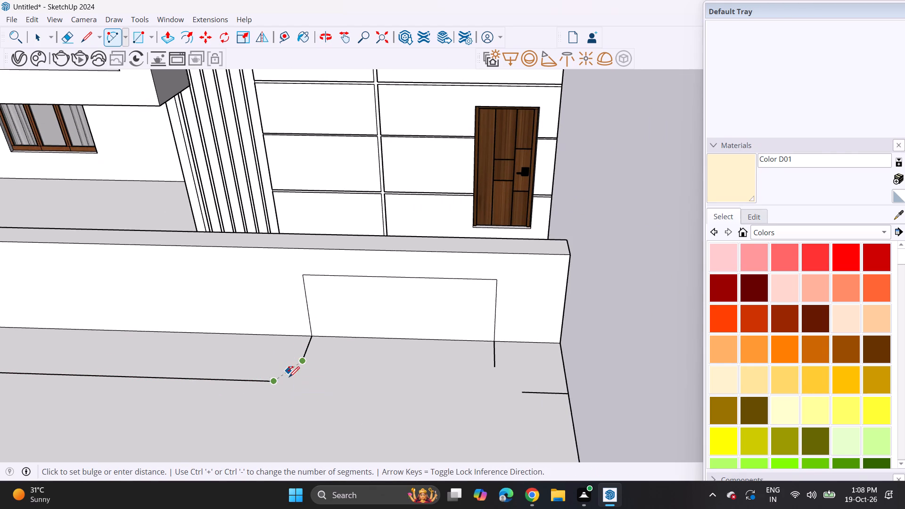
scroll(293, 377, "up", 8)
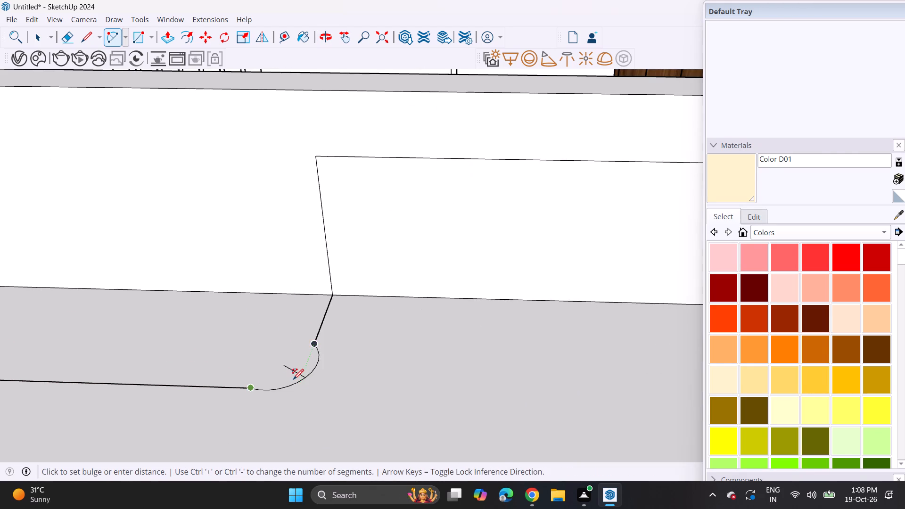
scroll(284, 371, "up", 4)
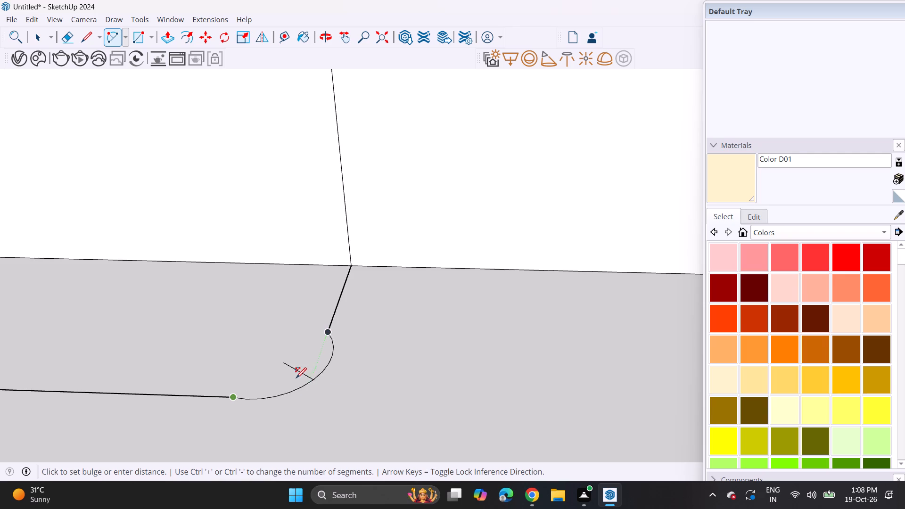
left_click(293, 378)
Draw an arc joining the short line at the rectangle's other base corner to the line running to the slab's side edge.
scroll(313, 351, "down", 12)
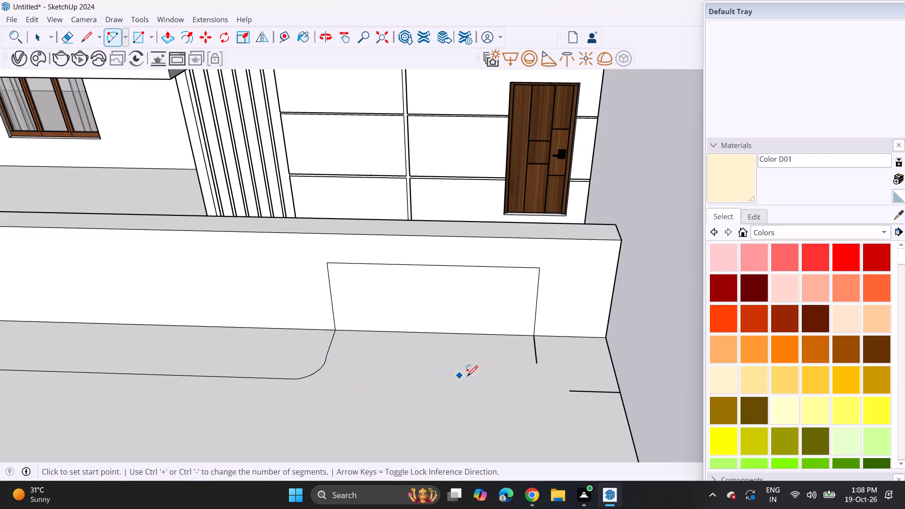
left_click(539, 362)
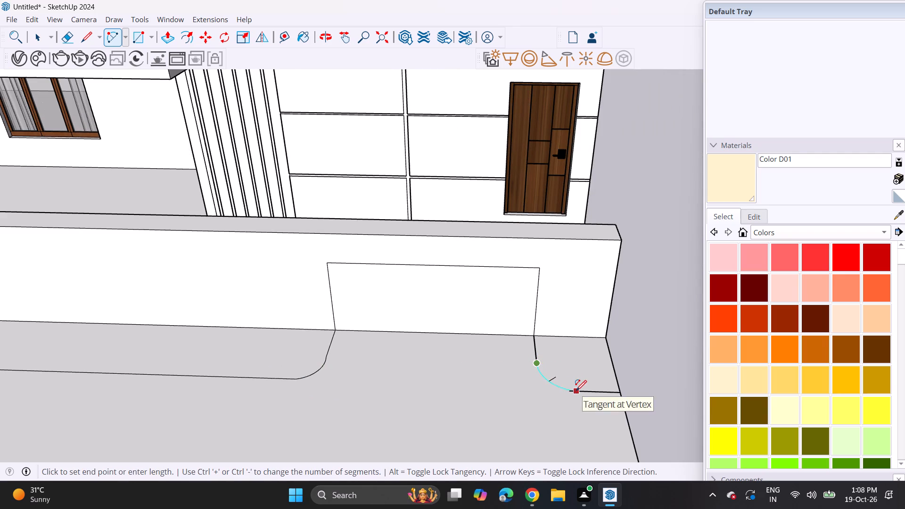
left_click(568, 393)
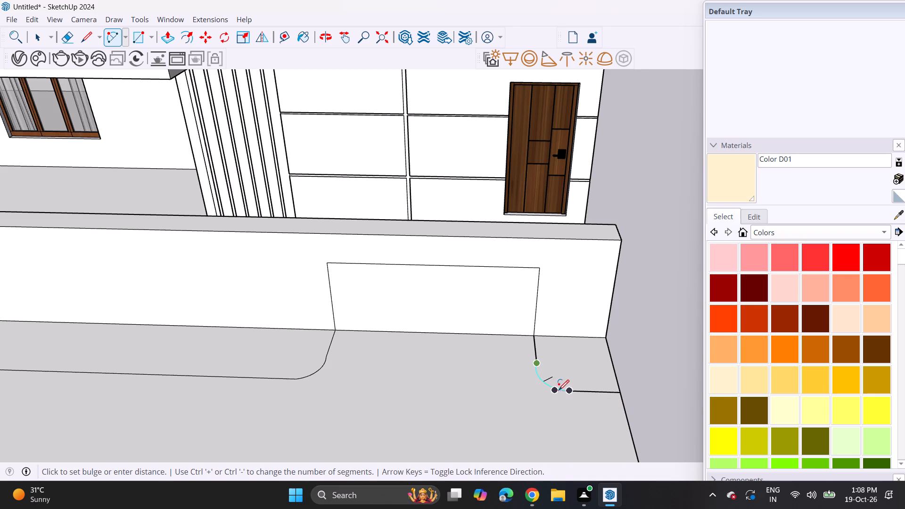
left_click(559, 390)
key("space")
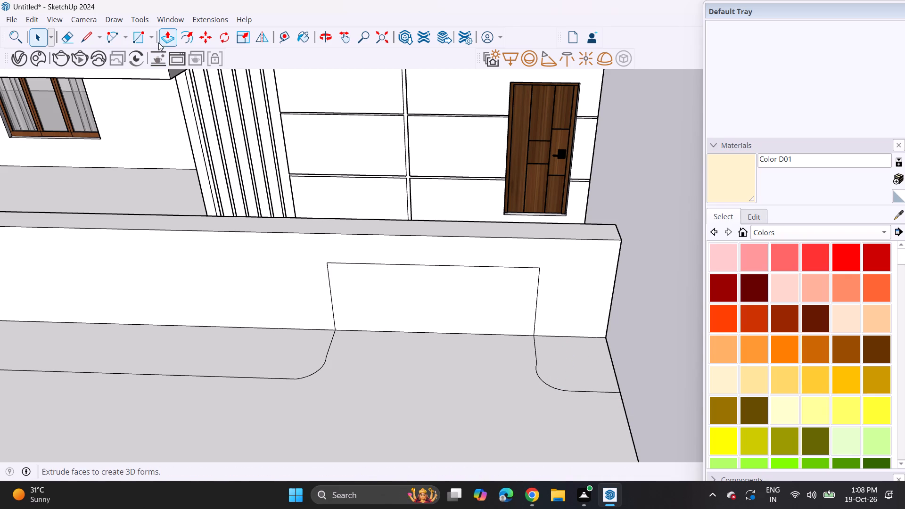
Push/Pull the small rounded ground area by the wall's end up into a low platform, and raise the long rounded strip equally.
left_click_drag(162, 38, 172, 41)
left_click(576, 381)
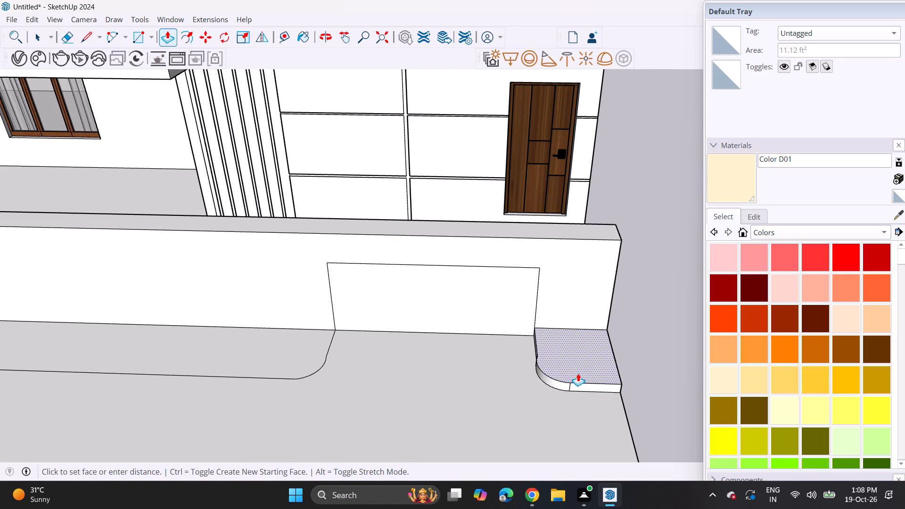
left_click(578, 373)
double_click(256, 352)
Draw a narrow full-height rectangle on the boundary wall's outer face, a short way in from the end nearest the standing figure.
scroll(255, 350, "down", 4)
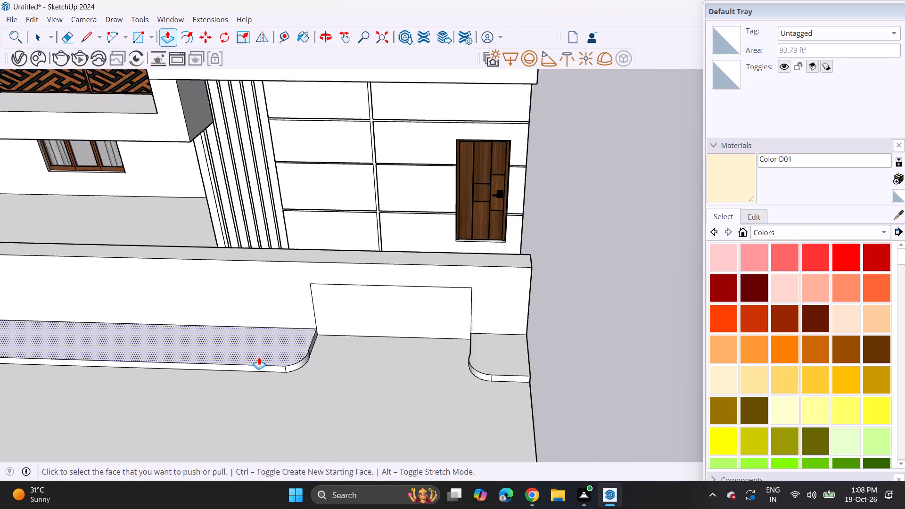
middle_click_drag(249, 343, 570, 308)
middle_click_drag(221, 341, 466, 385, "shift")
middle_click_drag(452, 352, 452, 348)
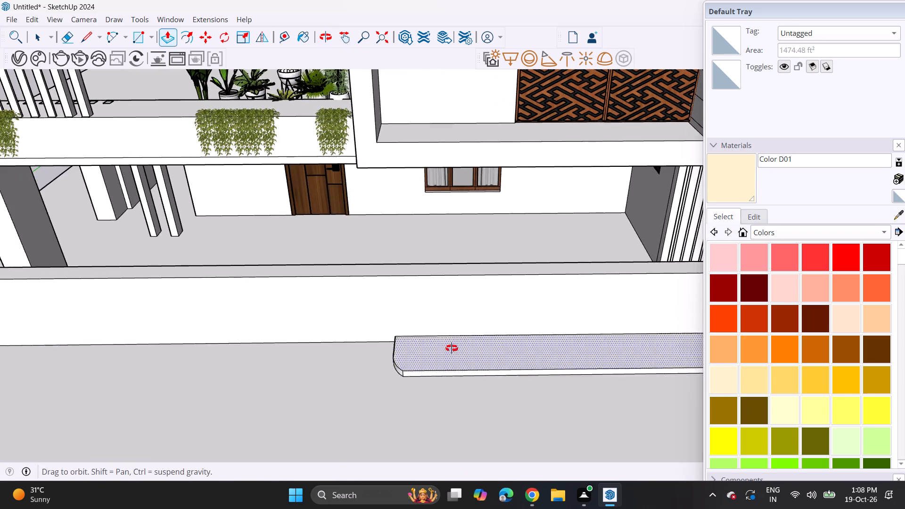
middle_click_drag(452, 348, 438, 276)
scroll(429, 281, "down", 3)
middle_click_drag(403, 349, 458, 392, "shift")
middle_click_drag(456, 378, 447, 331)
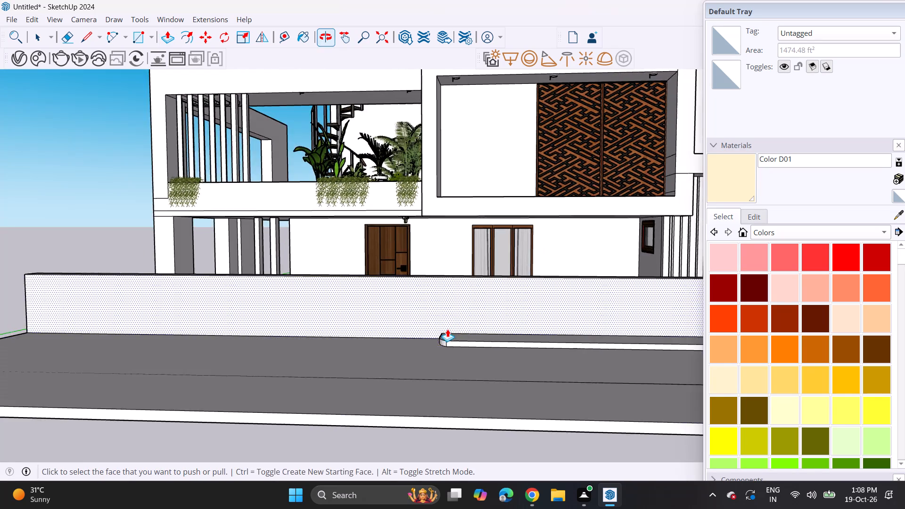
scroll(447, 328, "down", 4)
middle_click_drag(469, 330, 417, 329, "shift")
middle_click_drag(405, 346, 592, 361, "shift")
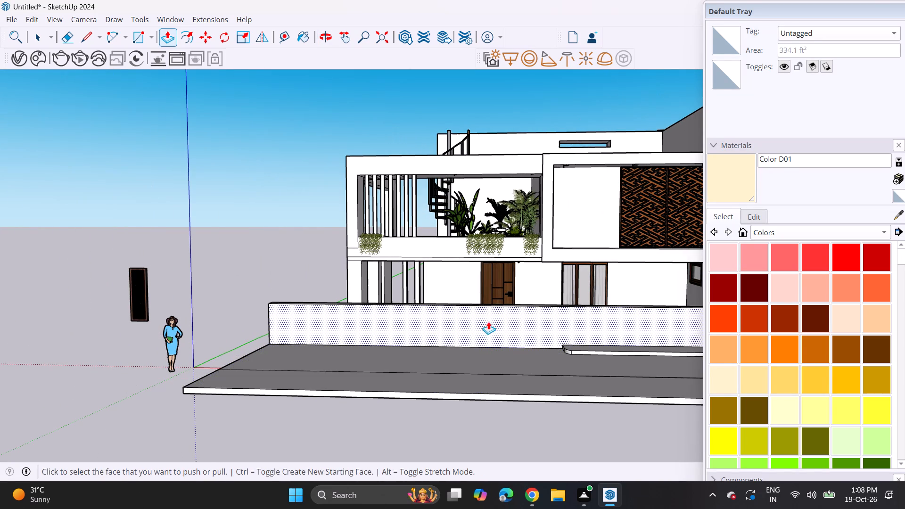
middle_click_drag(494, 332, 499, 357)
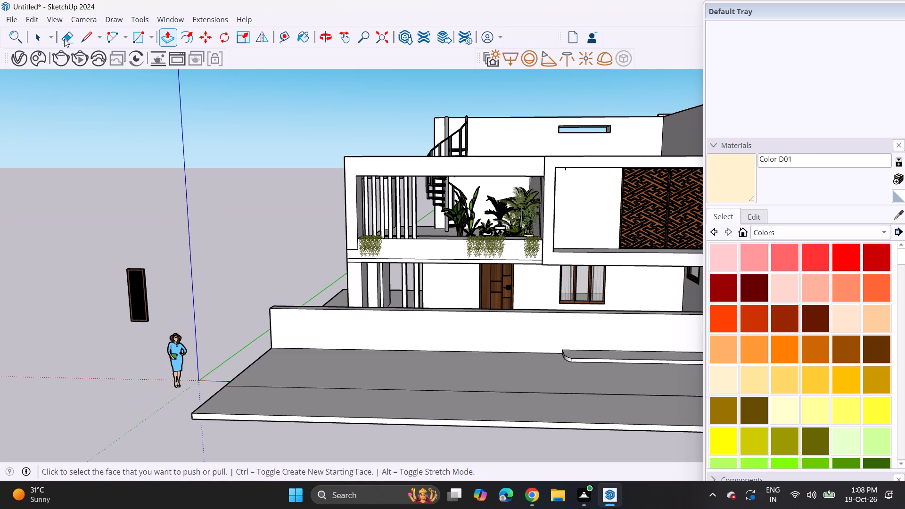
left_click(133, 35)
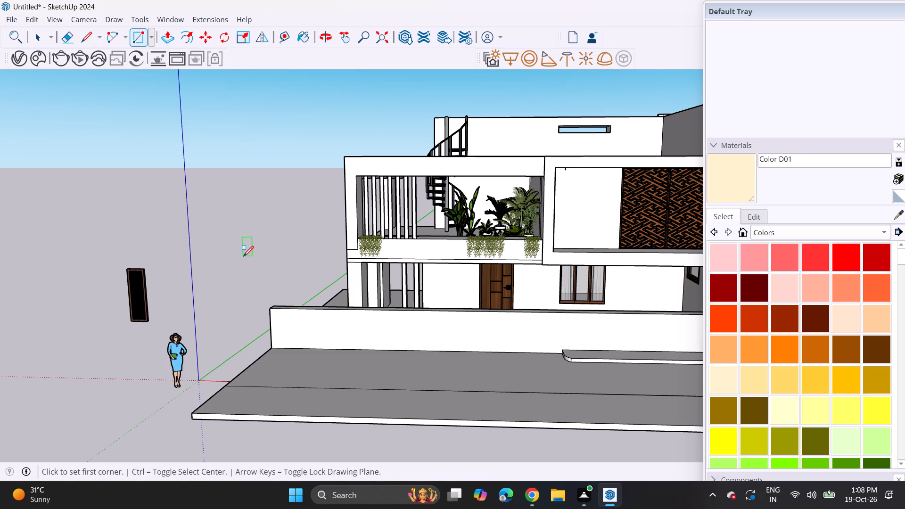
scroll(311, 316, "up", 8)
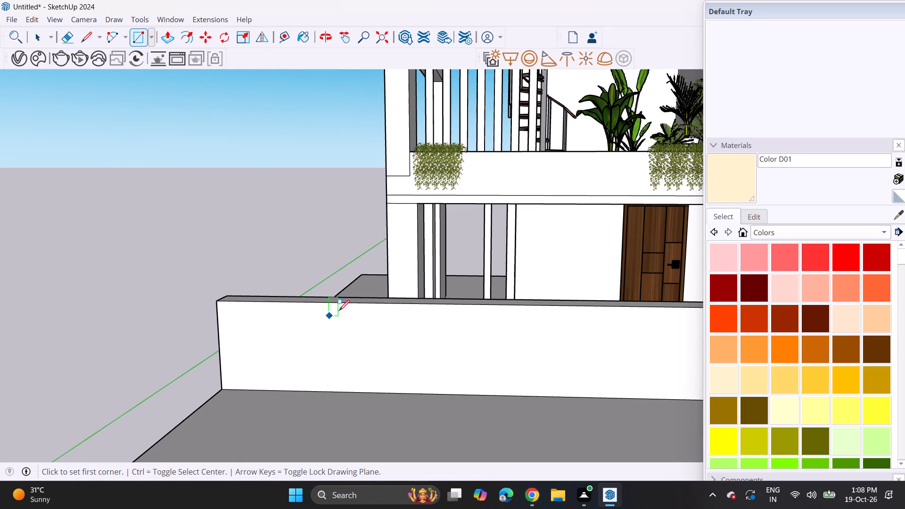
left_click(370, 306)
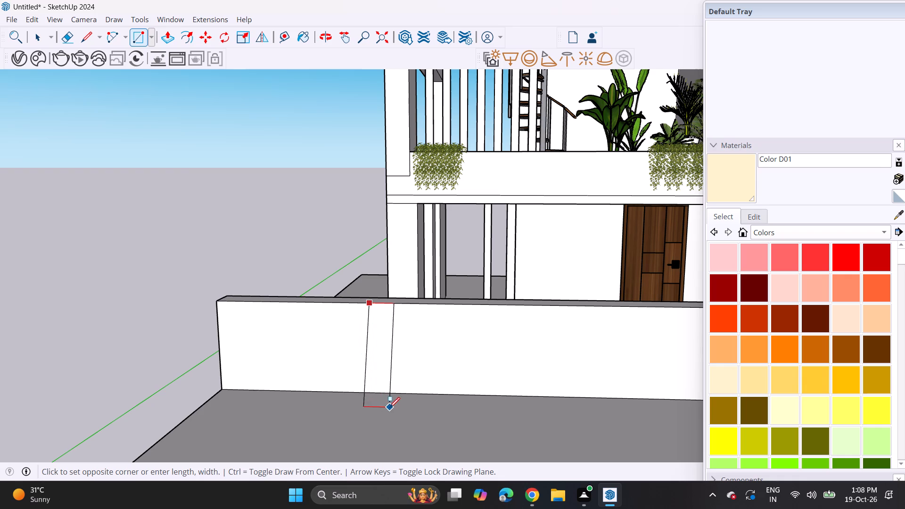
left_click(393, 394)
Draw a second narrow full-height rectangle on the boundary wall's outer face, just in front of the main wooden door.
scroll(378, 388, "down", 2)
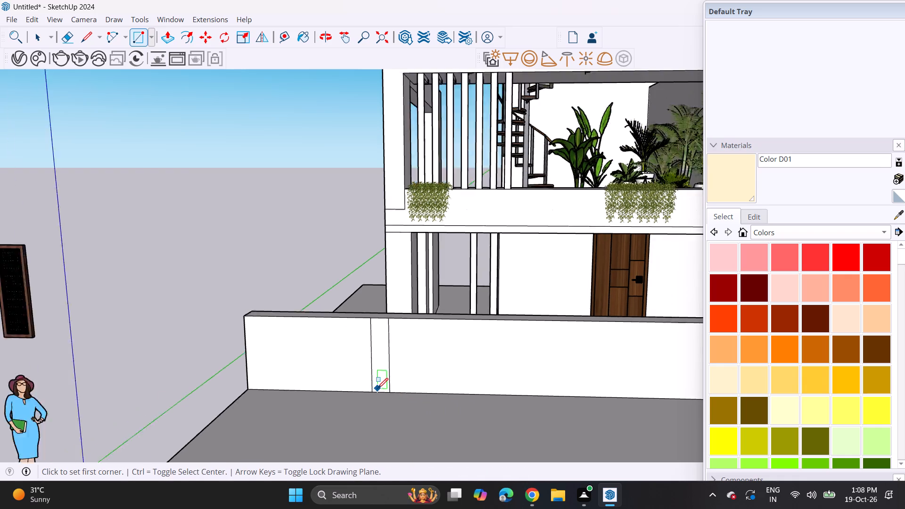
scroll(378, 388, "down", 3)
middle_click_drag(415, 339, 273, 318, "shift")
scroll(443, 307, "up", 2)
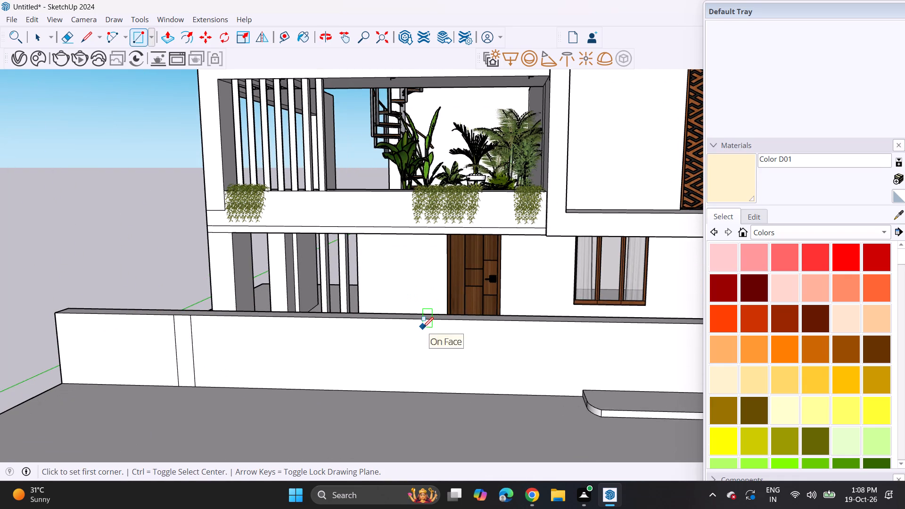
left_click(422, 323)
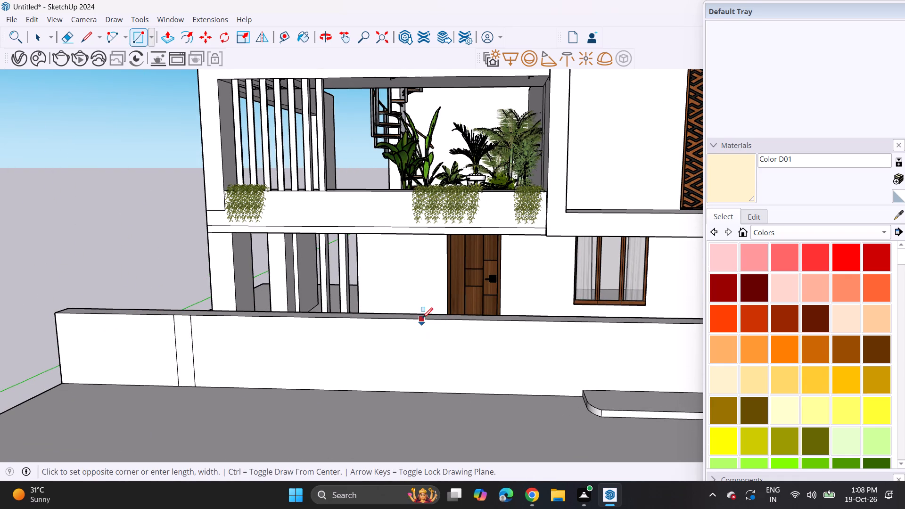
key("Escape")
left_click(422, 321)
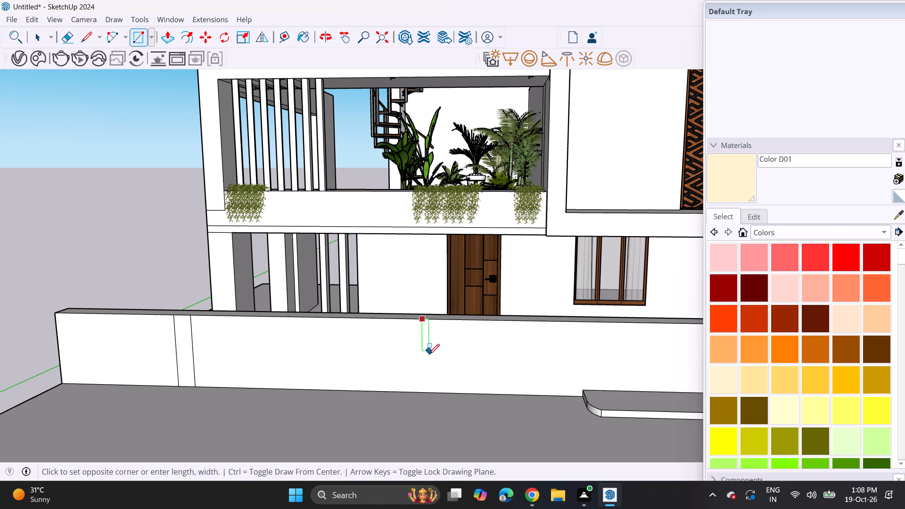
left_click(441, 394)
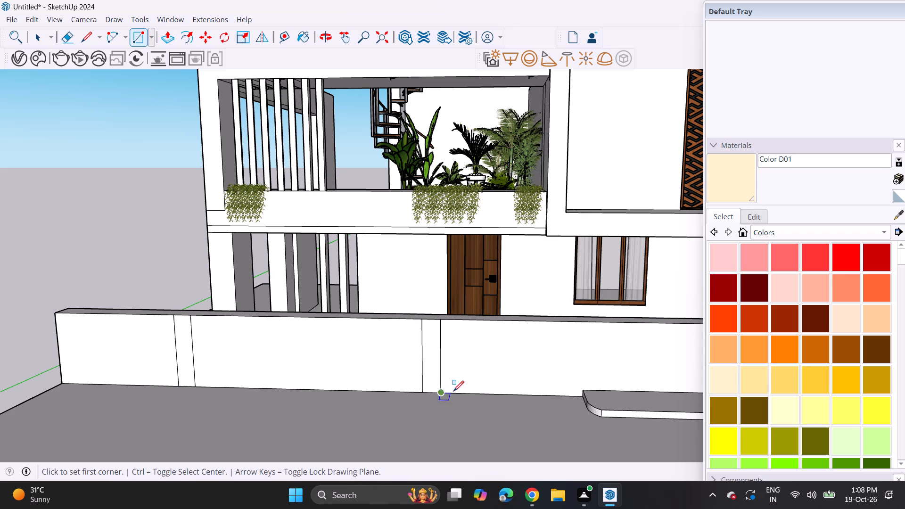
Draw a third narrow full-height rectangle on the boundary wall's outer face, directly beside the end of the long raised platform.
scroll(575, 397, "up", 5)
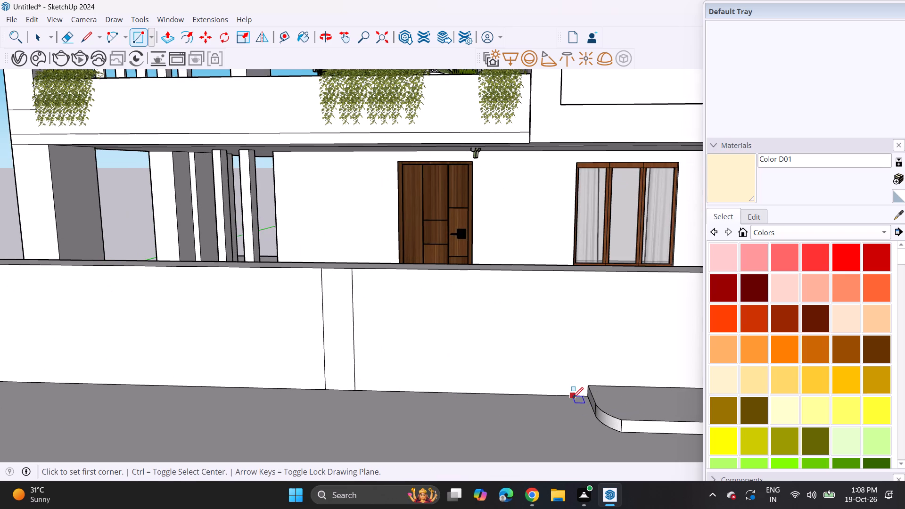
left_click(586, 396)
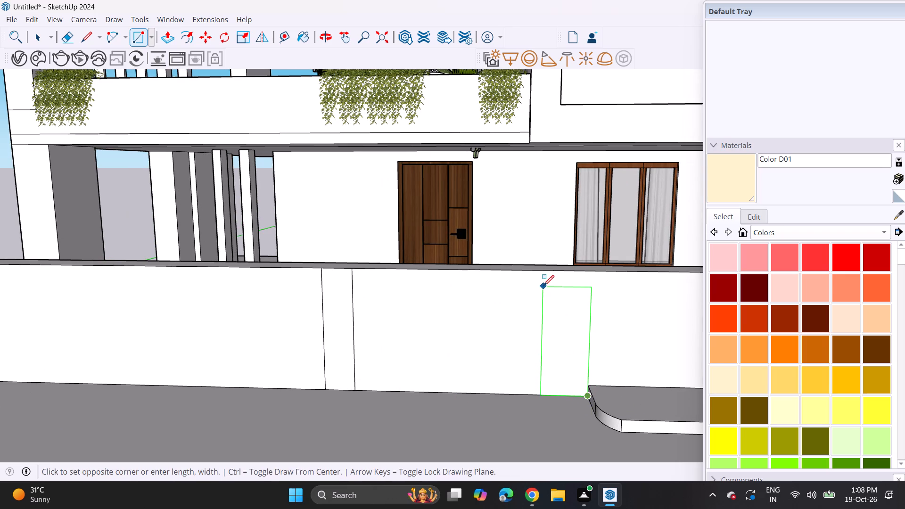
left_click(552, 269)
key("space")
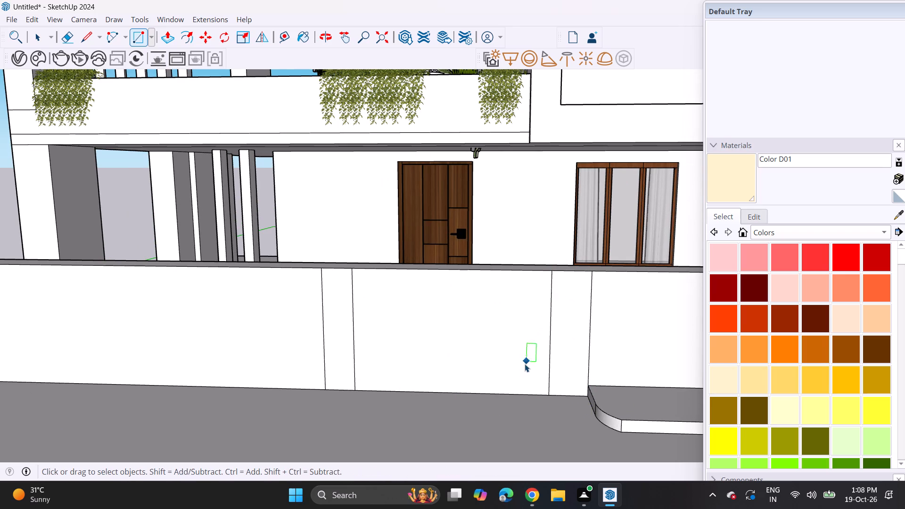
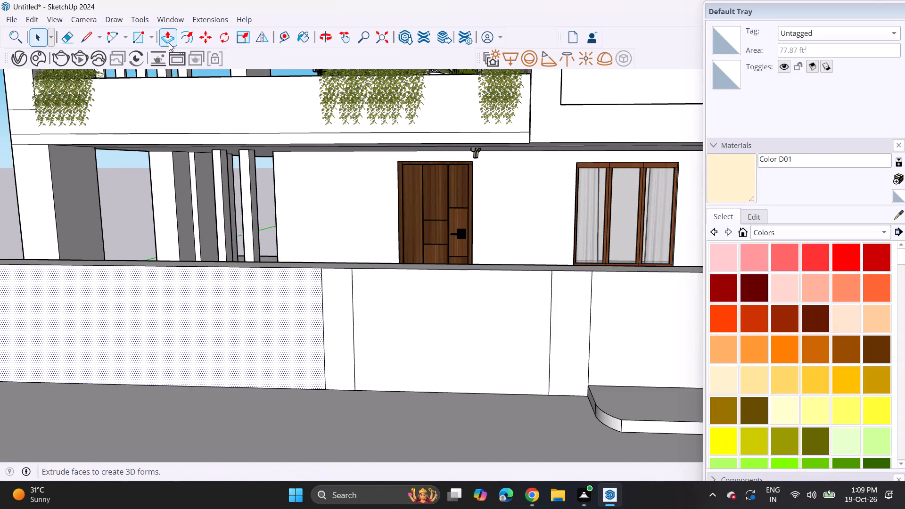
Push the front boundary wall panel facing the entrance door through the wall's thickness and erase the leftover top edge.
left_click(168, 44)
middle_click_drag(330, 254, 324, 372)
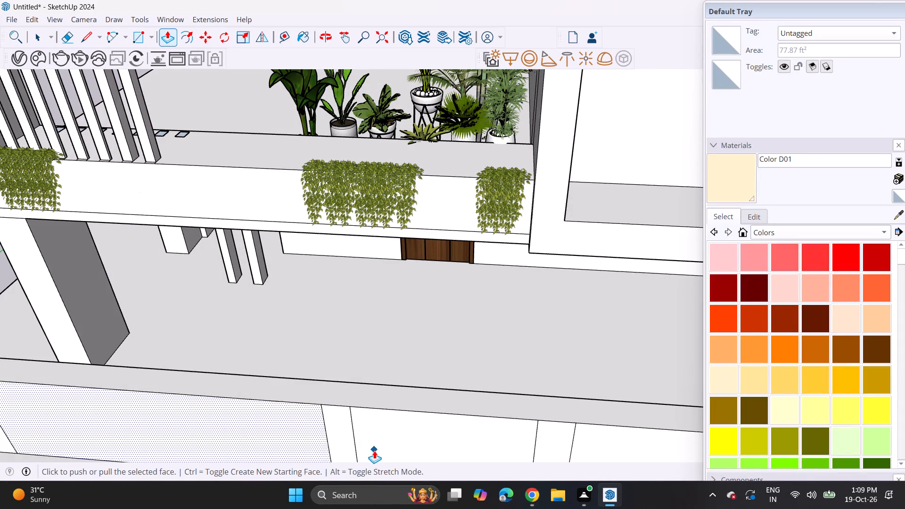
key("Escape")
left_click(387, 447)
left_click(386, 391)
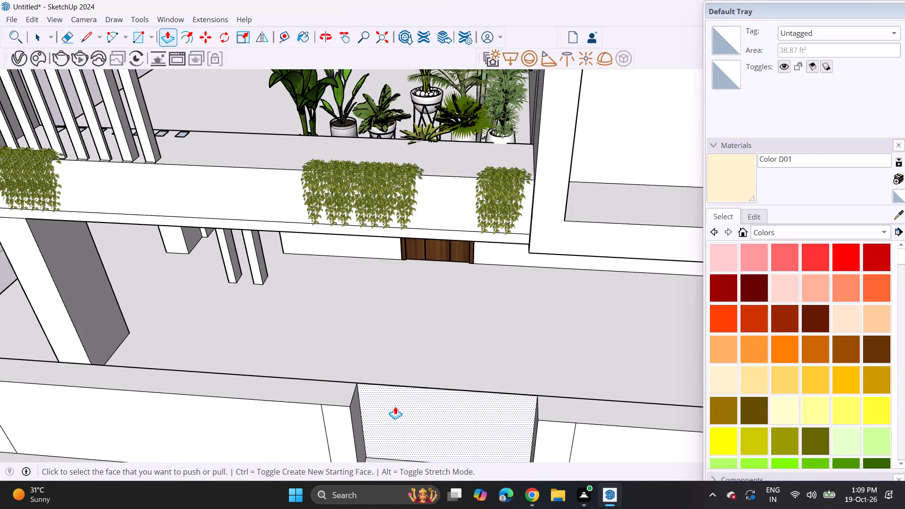
left_click(68, 38)
left_click_drag(395, 379, 399, 393)
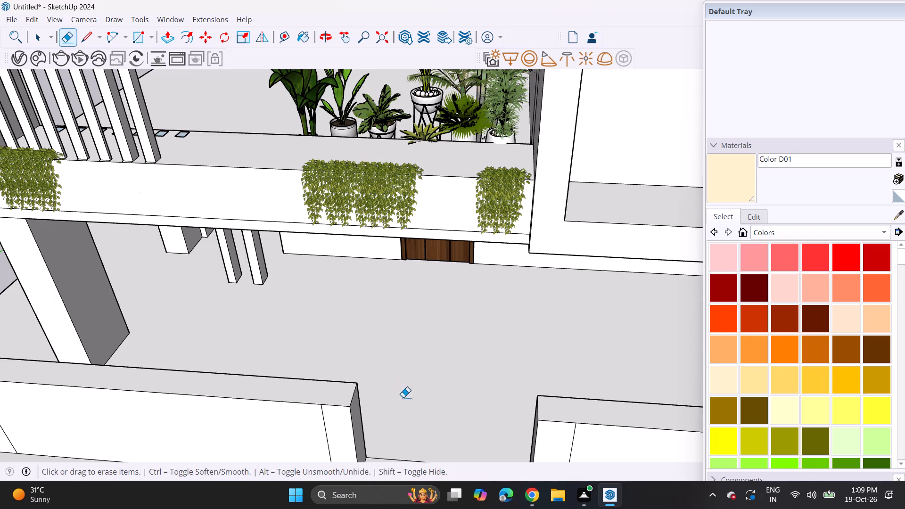
Push the long boundary wall panel beside the new entrance gap through to the back and erase its leftover edge.
middle_click_drag(412, 379, 440, 280)
scroll(427, 255, "down", 5)
middle_click_drag(395, 312, 497, 263)
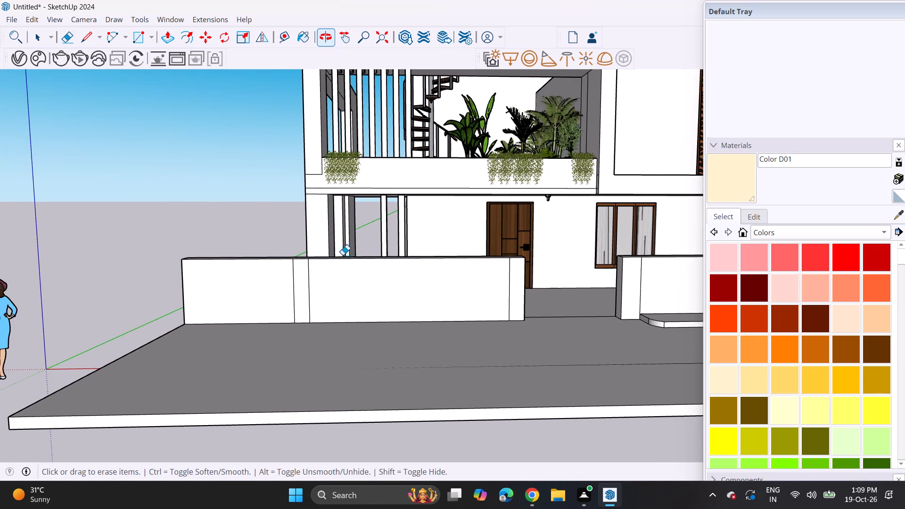
middle_click_drag(347, 245, 329, 333)
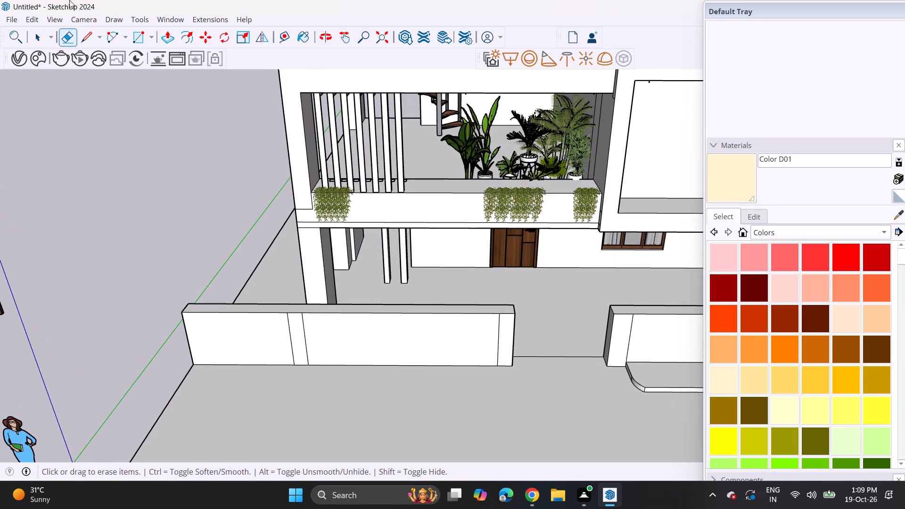
left_click(175, 40)
left_click(344, 351)
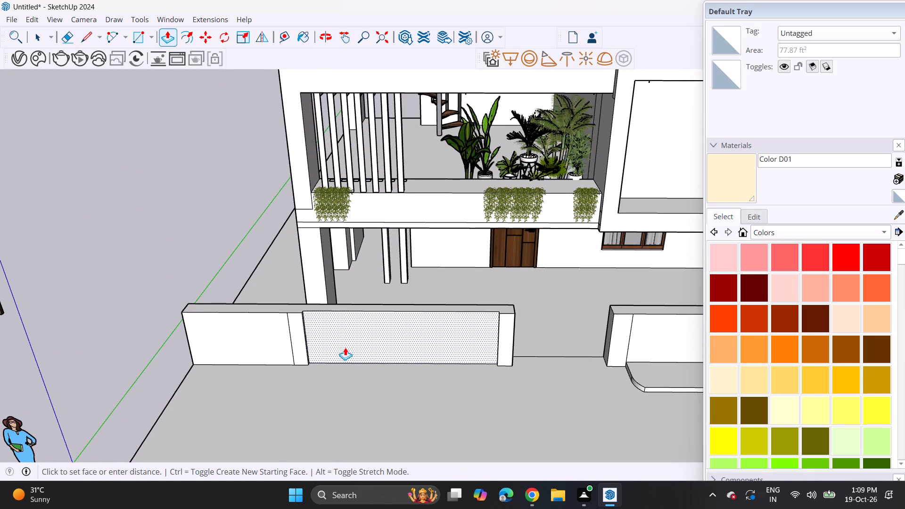
left_click(348, 338)
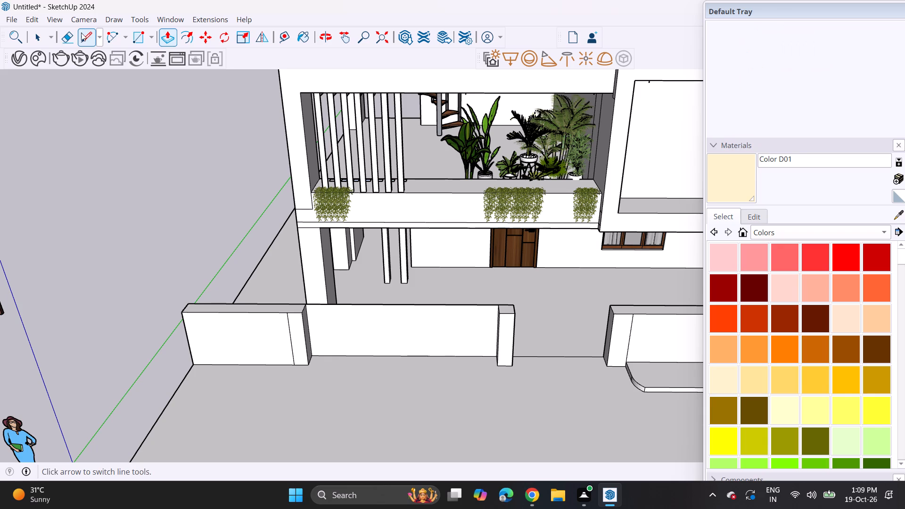
left_click(72, 35)
left_click(385, 310)
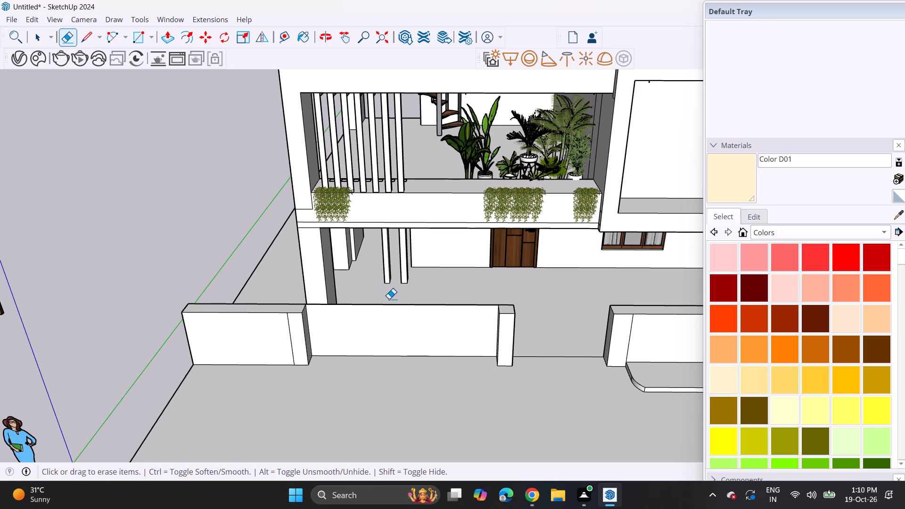
left_click(387, 303)
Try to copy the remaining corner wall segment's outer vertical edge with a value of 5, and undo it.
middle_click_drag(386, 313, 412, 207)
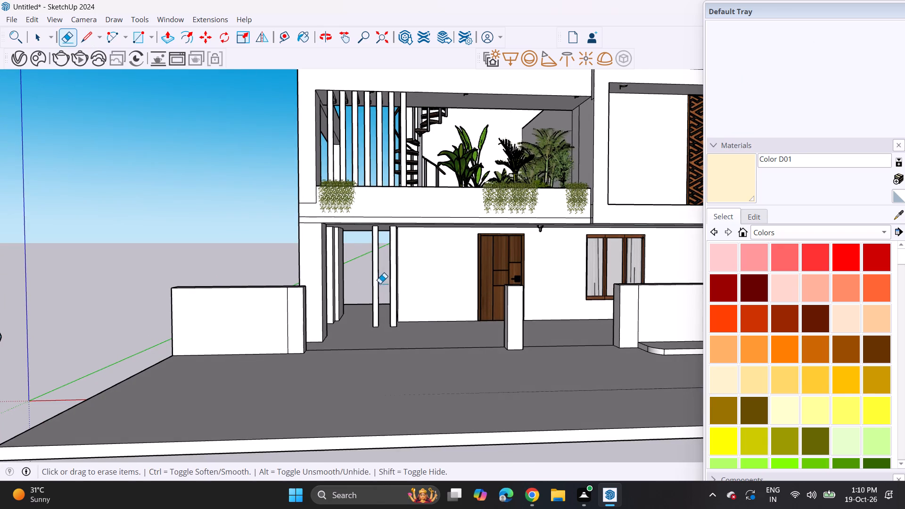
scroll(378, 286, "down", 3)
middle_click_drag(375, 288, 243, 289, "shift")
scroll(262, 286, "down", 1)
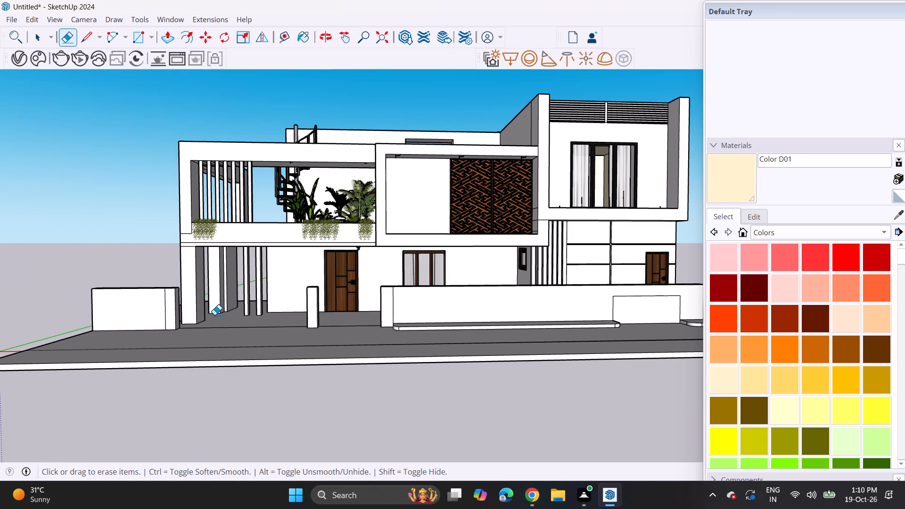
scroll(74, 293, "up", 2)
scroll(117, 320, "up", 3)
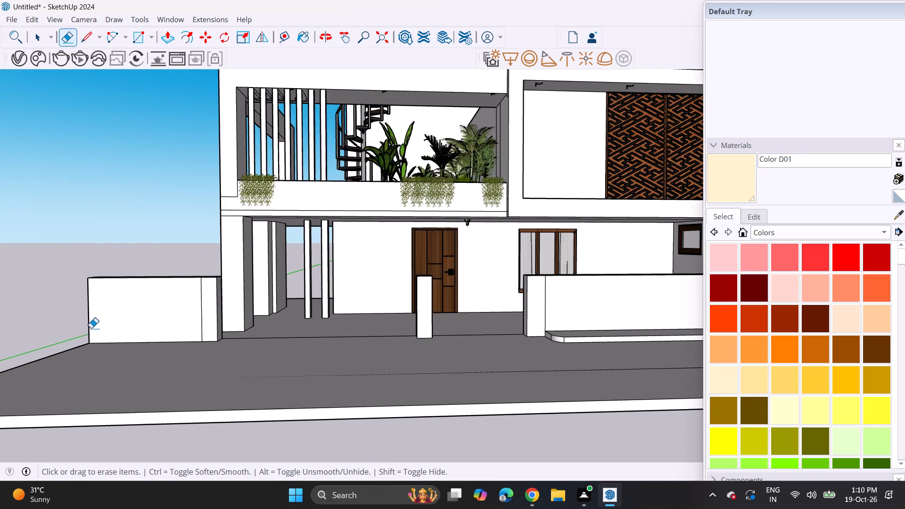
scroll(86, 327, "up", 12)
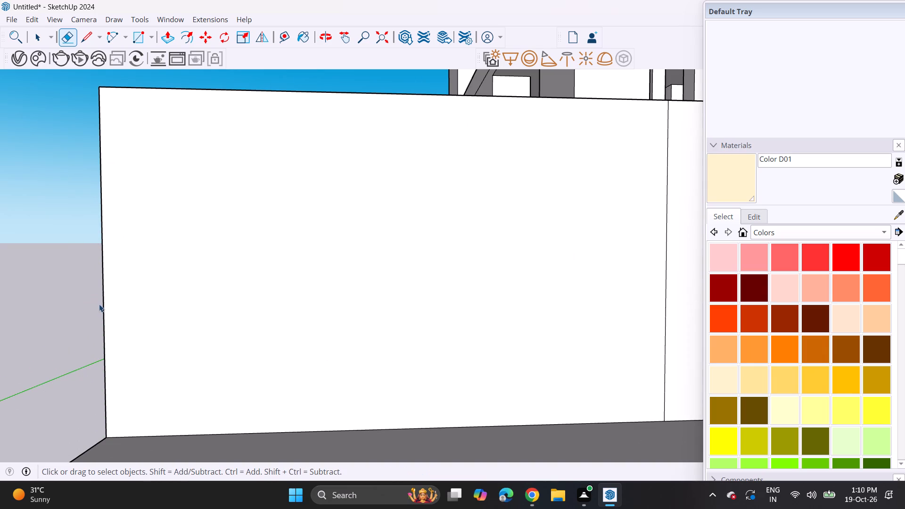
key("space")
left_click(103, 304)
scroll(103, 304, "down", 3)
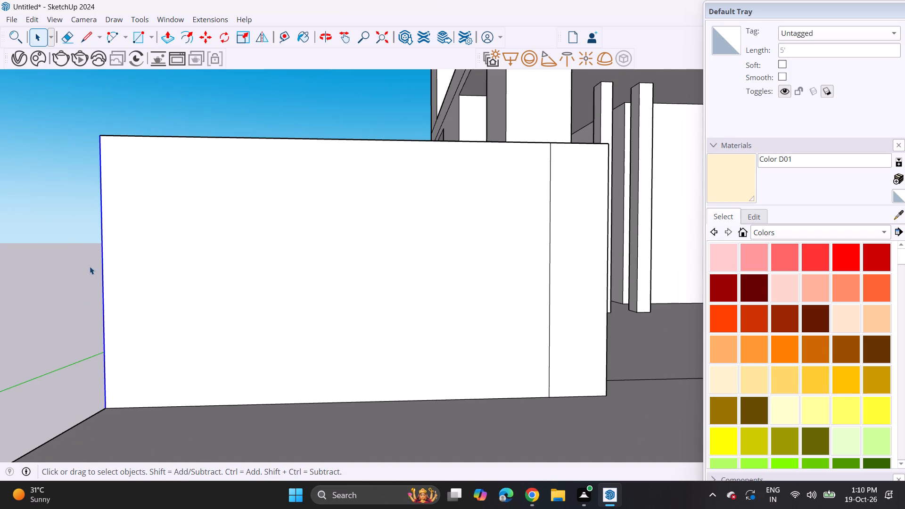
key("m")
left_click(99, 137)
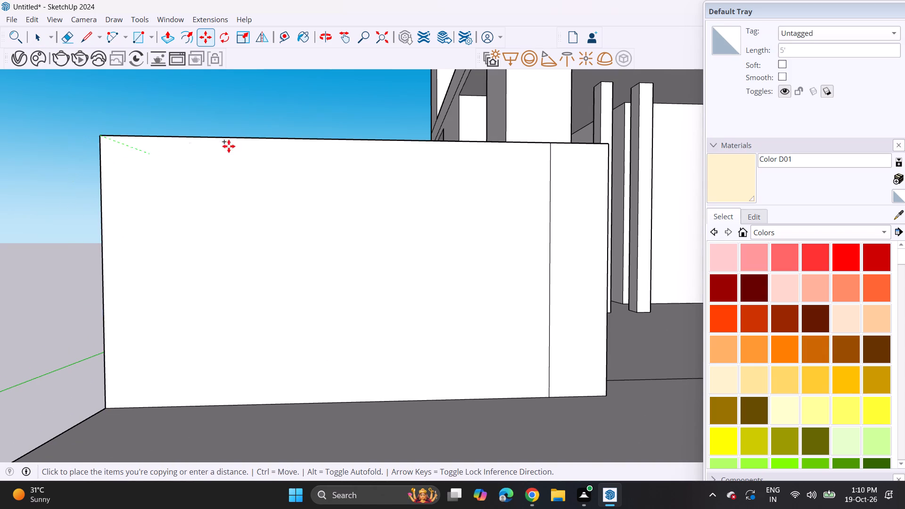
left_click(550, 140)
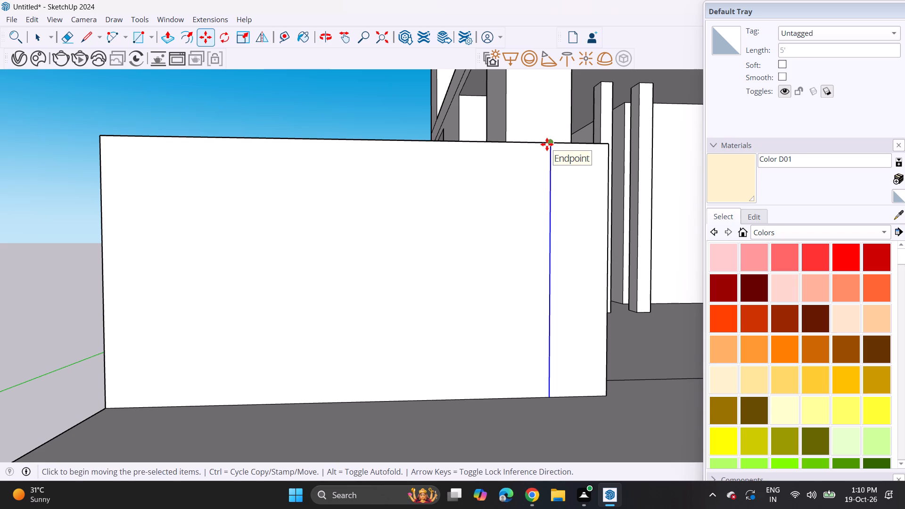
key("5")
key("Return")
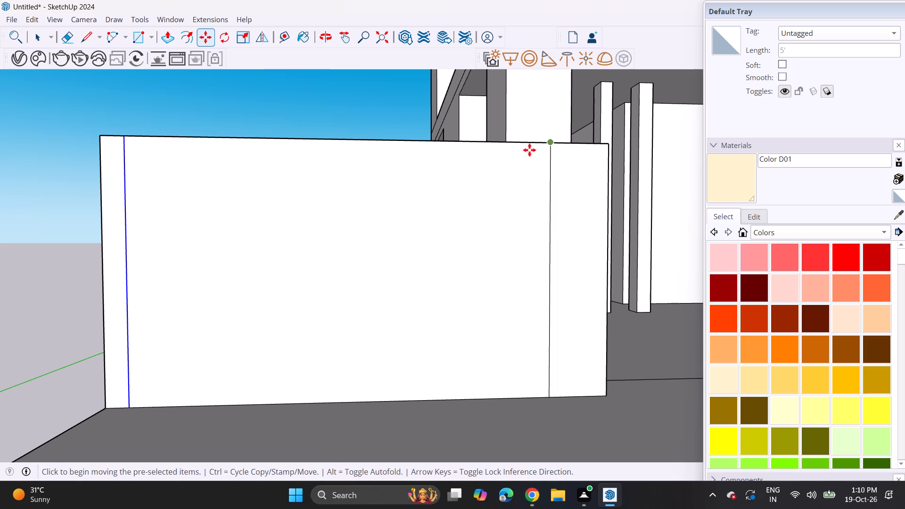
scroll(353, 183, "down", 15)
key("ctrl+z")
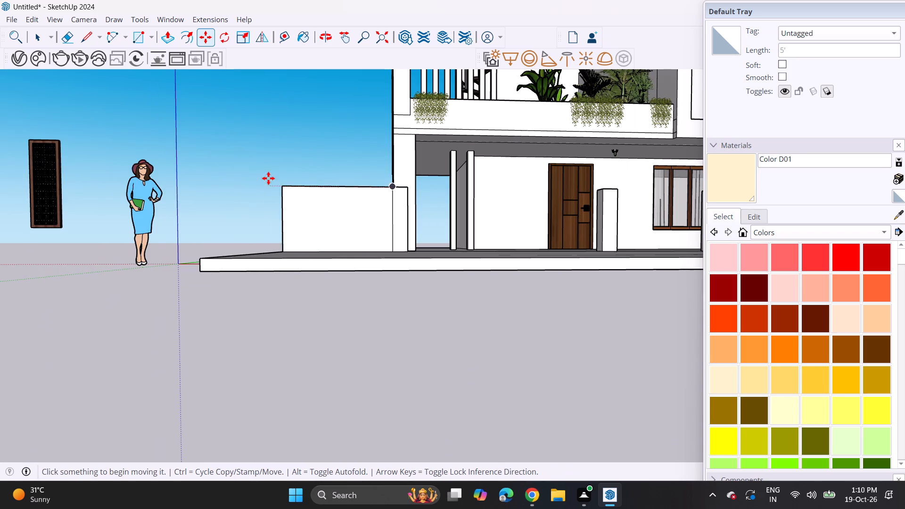
Copy the corner wall segment's outer vertical edge to the existing panel line, dividing the span with /5 copies.
scroll(296, 180, "up", 11)
key("space")
left_click(256, 282)
scroll(261, 287, "up", 3)
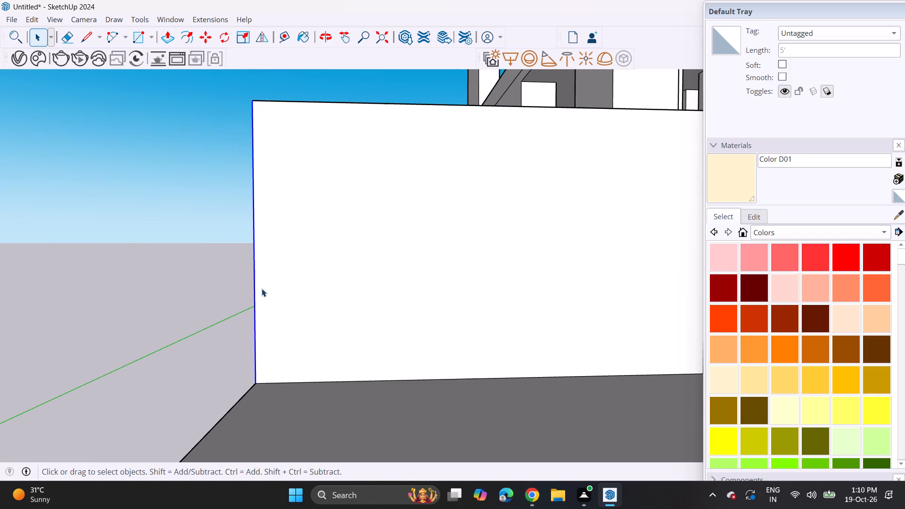
key("m")
left_click(251, 103)
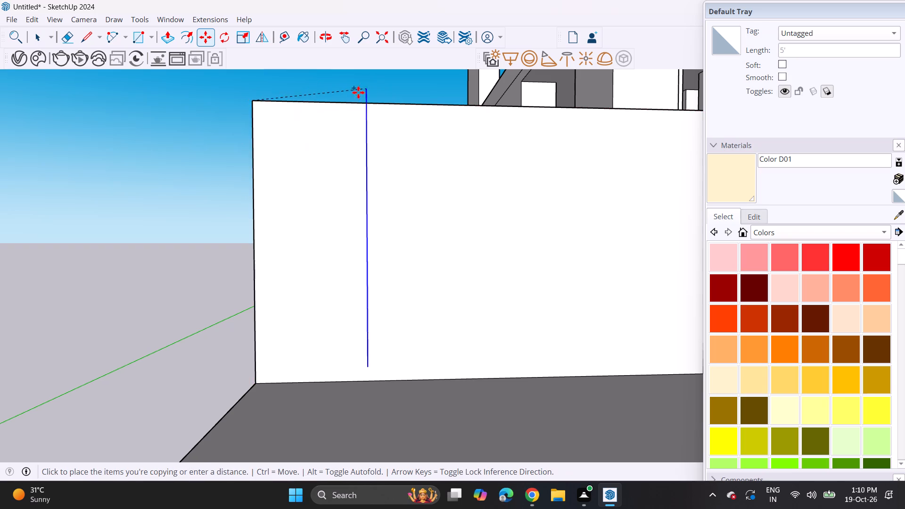
scroll(349, 98, "down", 3, "shift")
middle_click_drag(475, 102, 434, 187, "shift")
scroll(466, 230, "up", 4)
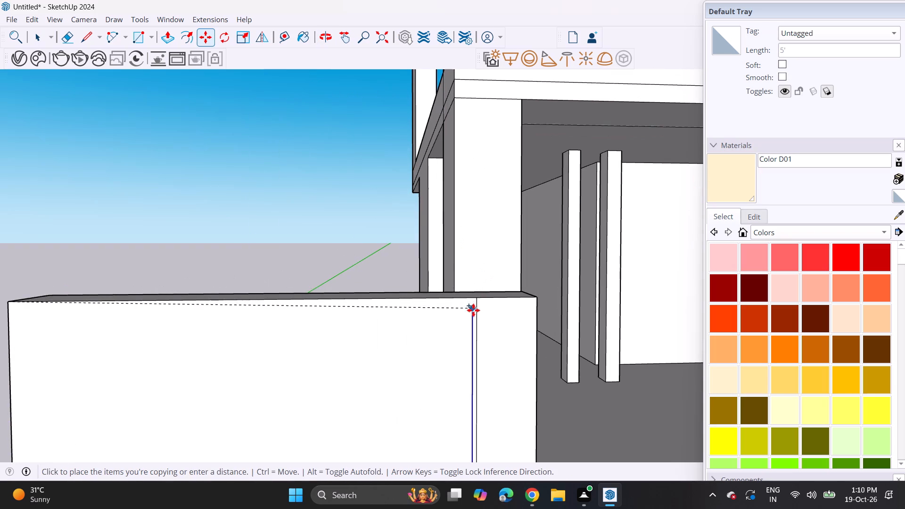
left_click(481, 298)
type("/5")
key("Return")
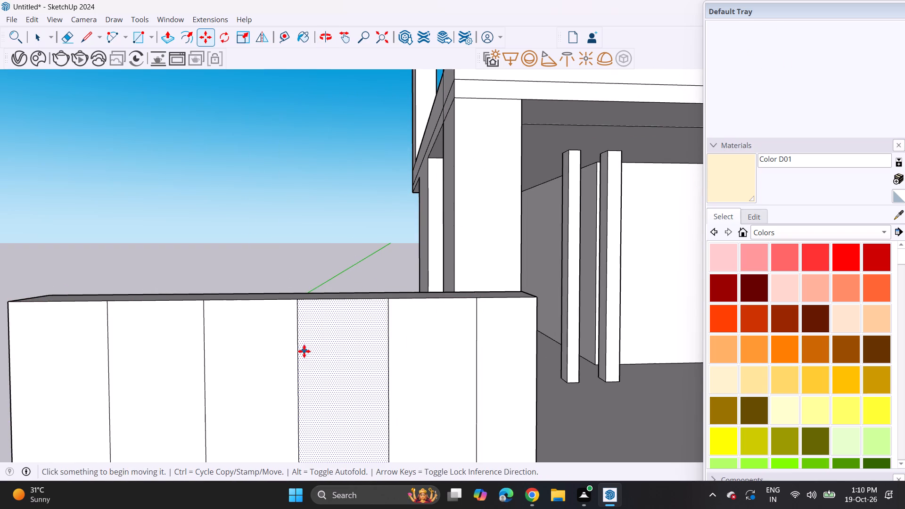
Push/Pull the top face of the divided corner wall segment upward by about 1 9/16 in.
scroll(327, 349, "down", 6)
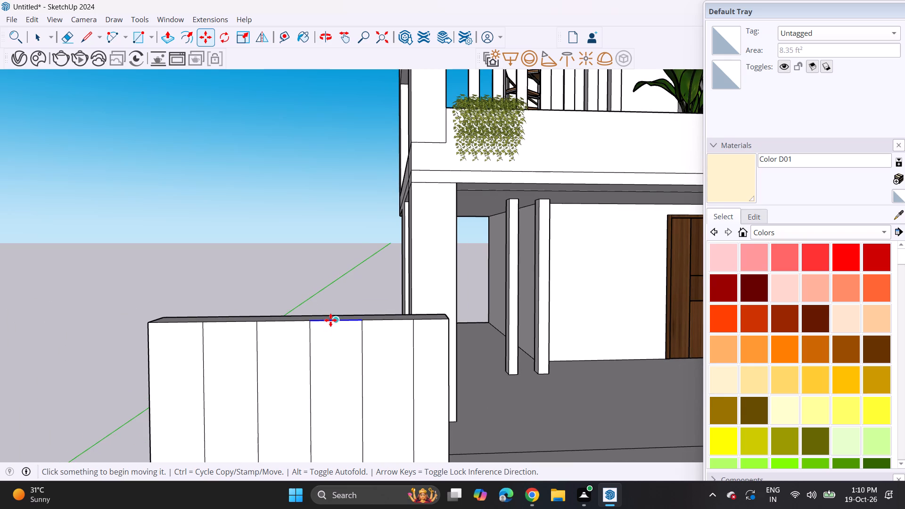
scroll(309, 349, "down", 2)
middle_click_drag(288, 368, 313, 255, "shift")
middle_click_drag(314, 256, 315, 309)
middle_click_drag(318, 267, 318, 300)
scroll(318, 295, "up", 6)
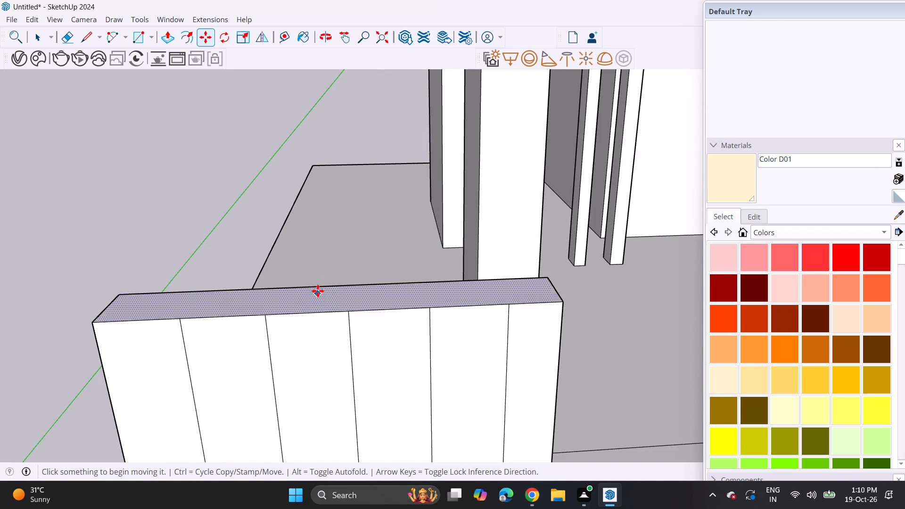
key("p")
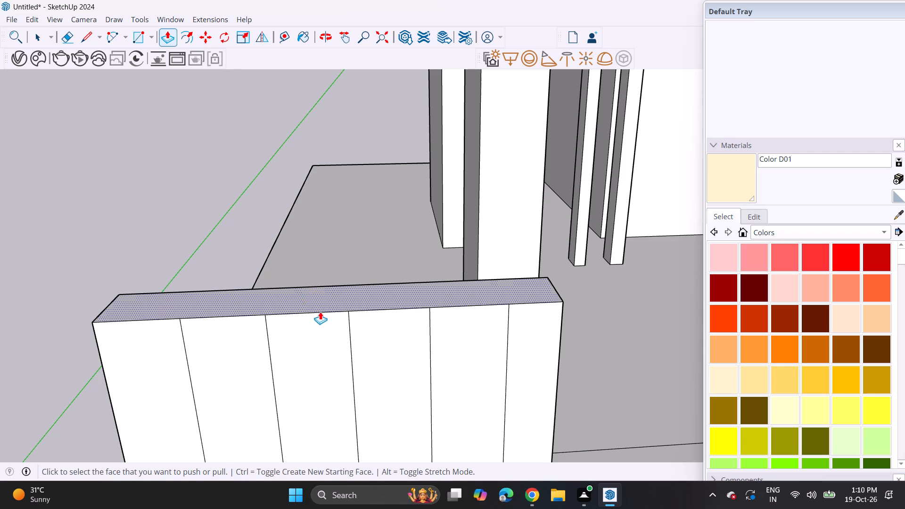
left_click(317, 297)
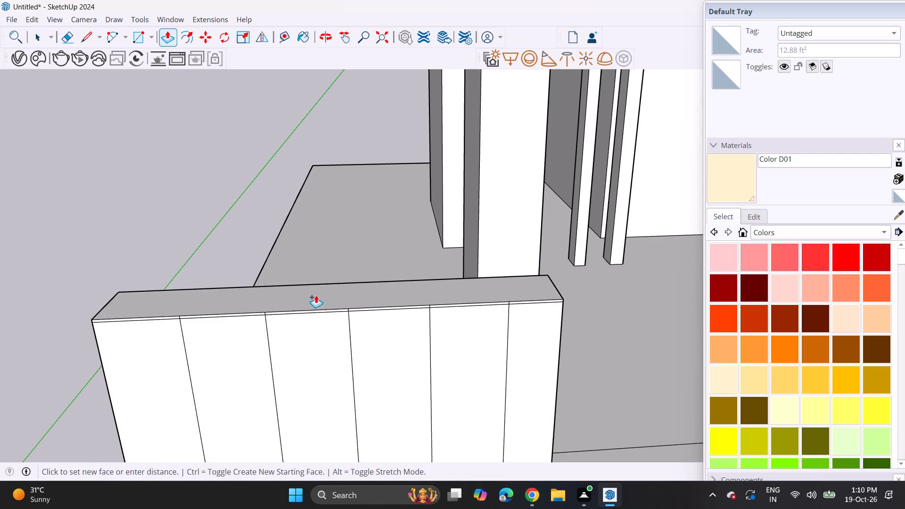
left_click(318, 291)
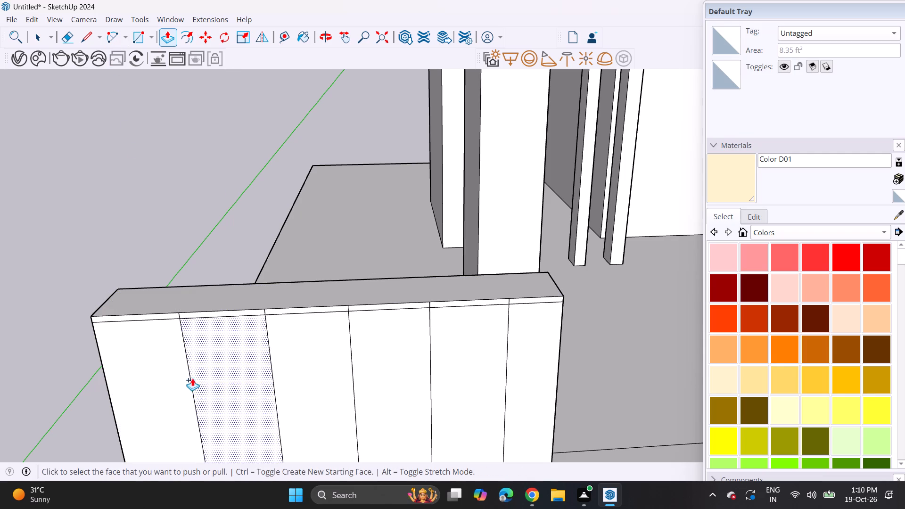
Delete the two short vertical edges nearest the outer corner in the raised strip along the wall's top.
scroll(183, 317, "up", 3)
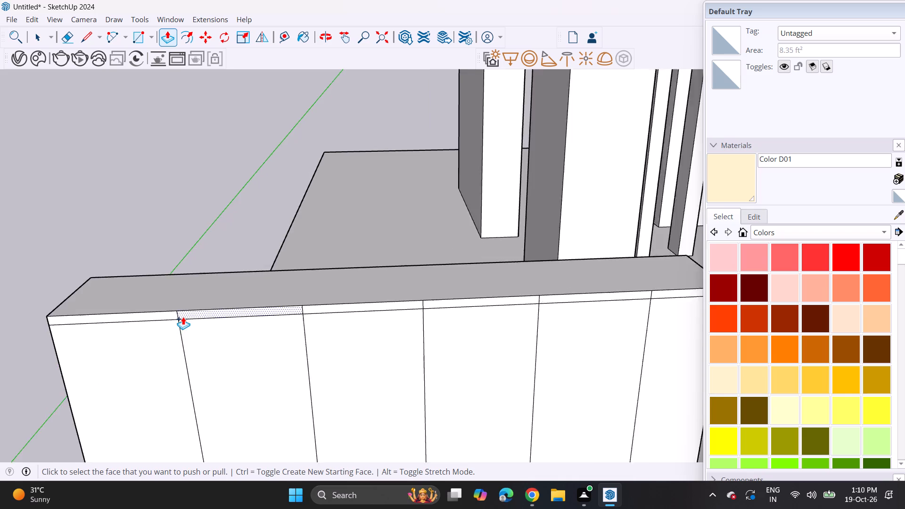
scroll(183, 317, "up", 10)
key("space")
left_click(172, 313)
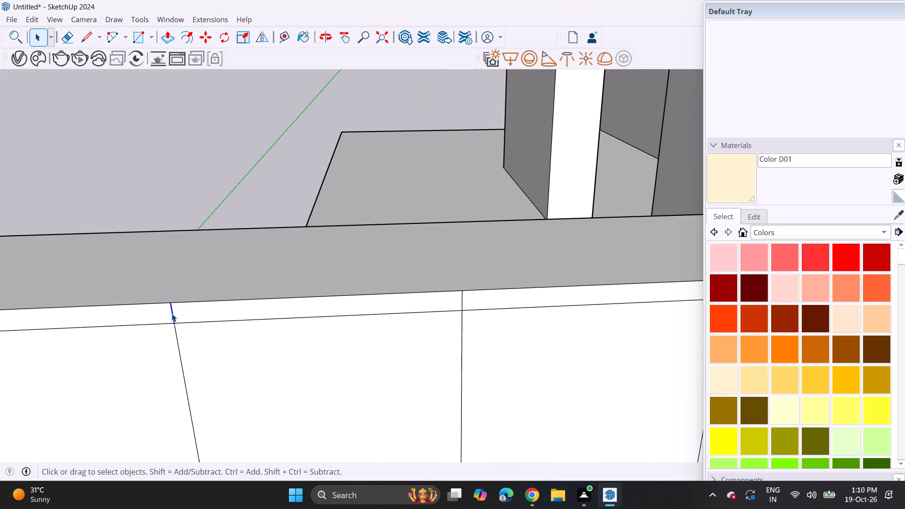
key("Delete")
left_click(462, 300)
key("Delete")
Delete the following two short vertical edges in the raised top strip above the panel division lines.
scroll(456, 316, "down", 5)
middle_click(481, 343)
middle_click_drag(470, 338, 161, 361, "shift")
scroll(378, 356, "up", 1, "shift")
scroll(322, 330, "up", 3)
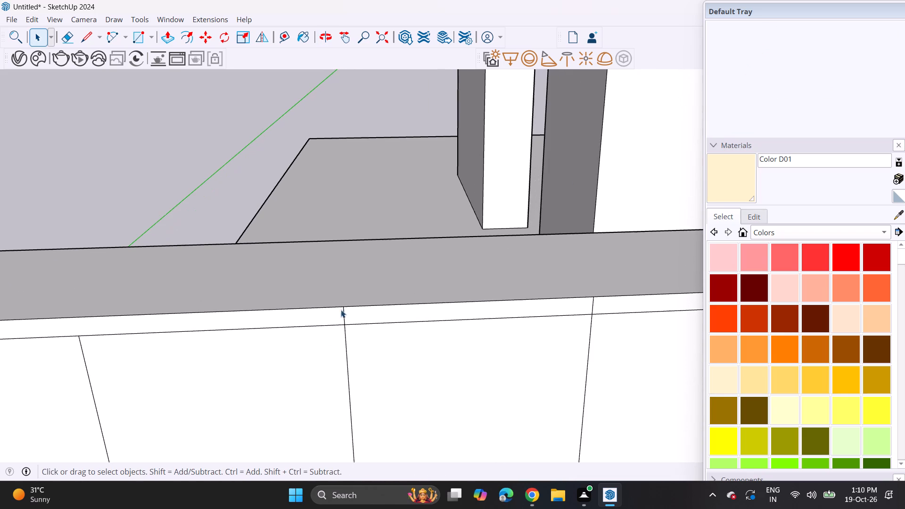
left_click_drag(341, 318, 346, 315)
double_click(344, 316)
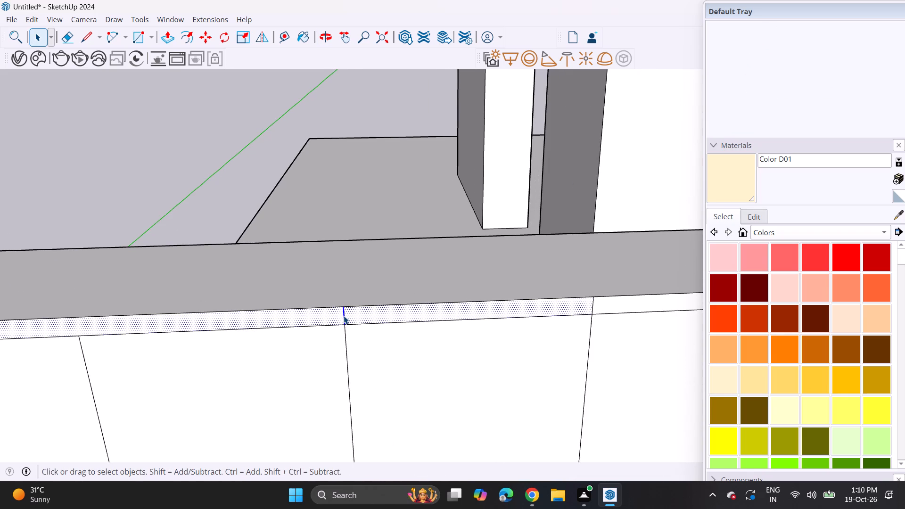
left_click(344, 316)
key("Delete")
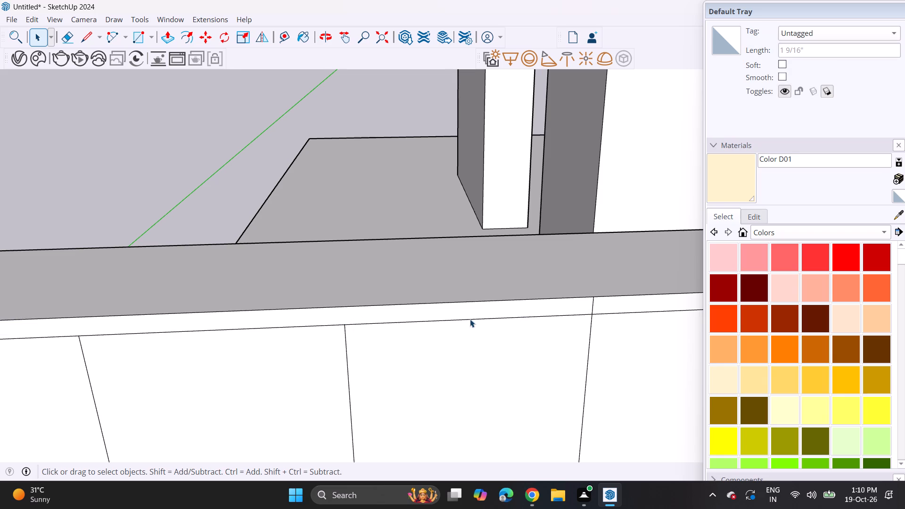
left_click(594, 305)
key("Delete")
Delete the remaining short vertical edge in the raised top strip, above the panel division line nearest the wall's inner end.
scroll(588, 322, "down", 3)
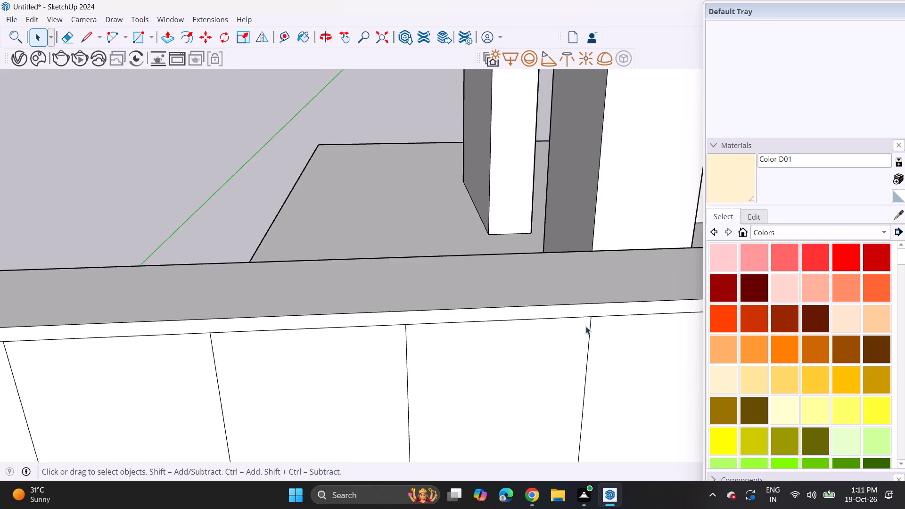
scroll(585, 326, "down", 4)
middle_click_drag(581, 341, 345, 330)
scroll(448, 316, "up", 4)
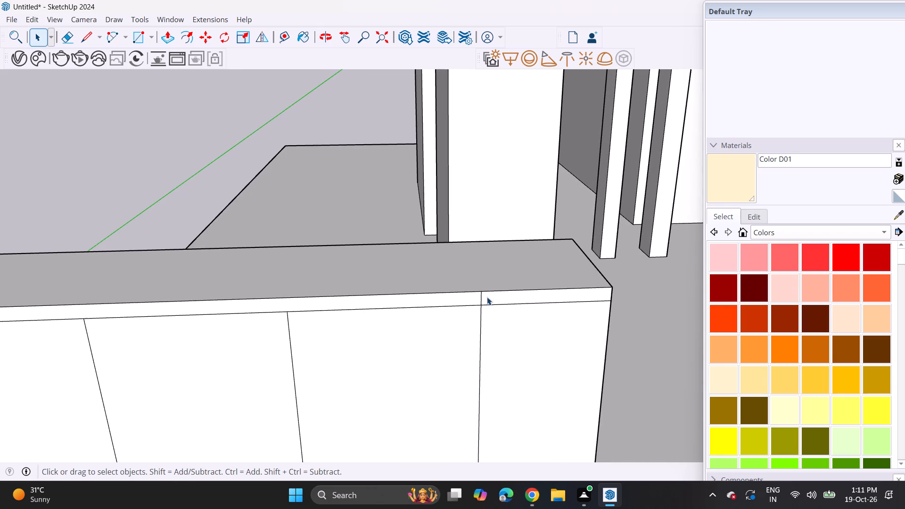
left_click(477, 296)
left_click(481, 300)
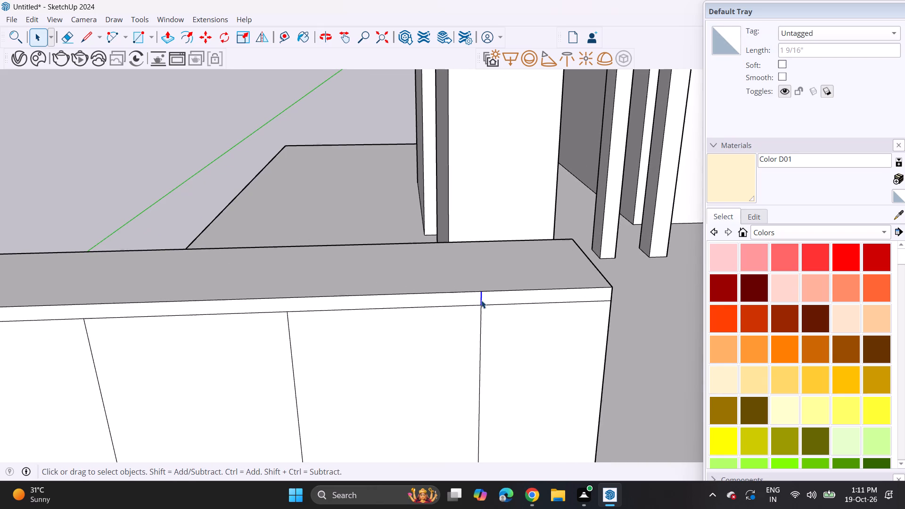
key("Delete")
Copy the five vertical panel division lines a short distance sideways along the wall's base edge to outline narrow grooves.
scroll(474, 319, "down", 5)
scroll(402, 401, "down", 3)
middle_click_drag(411, 400, 470, 62)
scroll(211, 263, "up", 5)
left_click(188, 239)
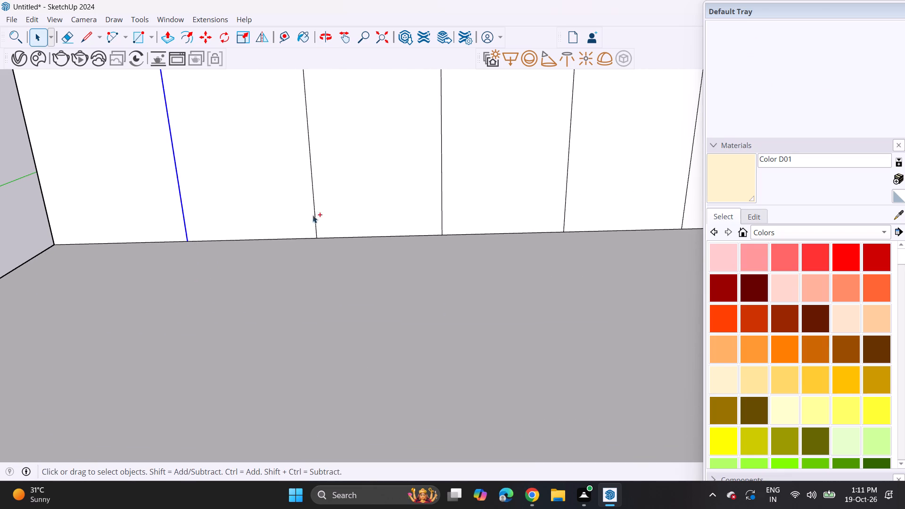
left_click(315, 220, "ctrl")
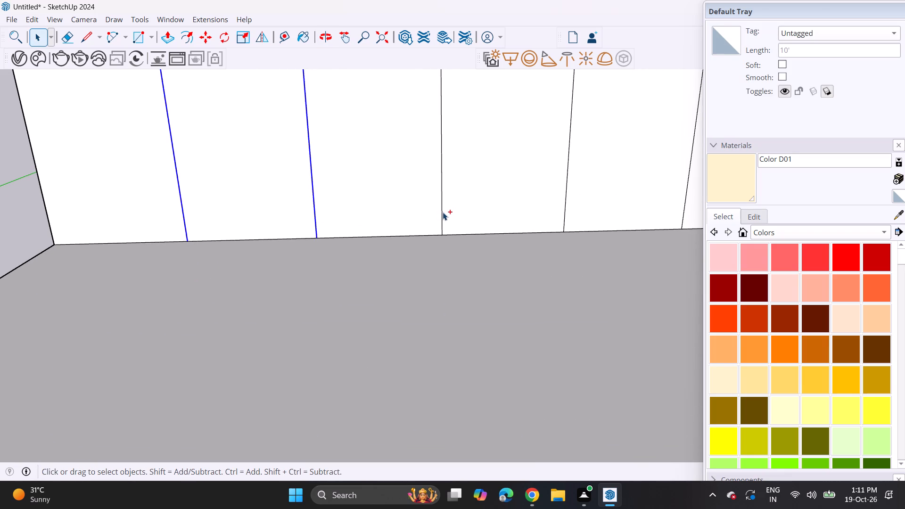
left_click(443, 212, "ctrl")
left_click(566, 207, "ctrl")
scroll(564, 217, "down", 4, "ctrl")
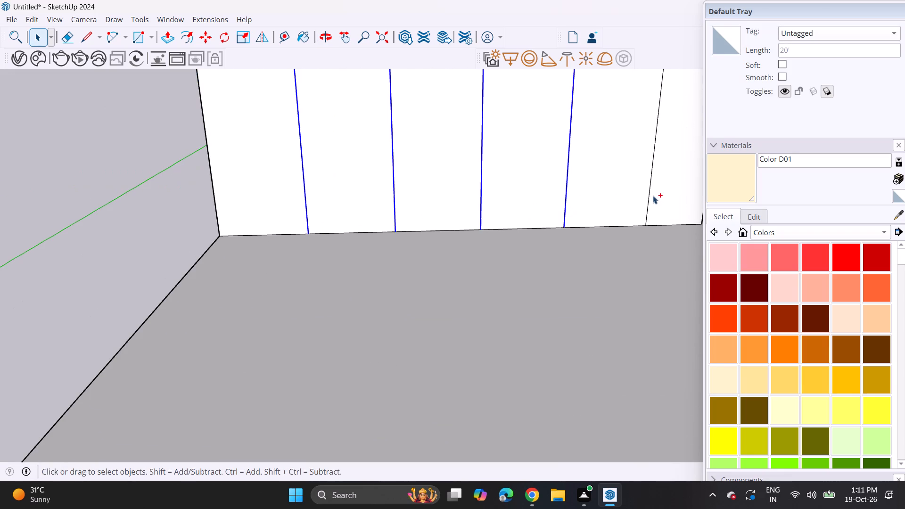
left_click(648, 205, "ctrl")
middle_click_drag(650, 199, 506, 241, "ctrl+shift")
scroll(146, 290, "up", 4)
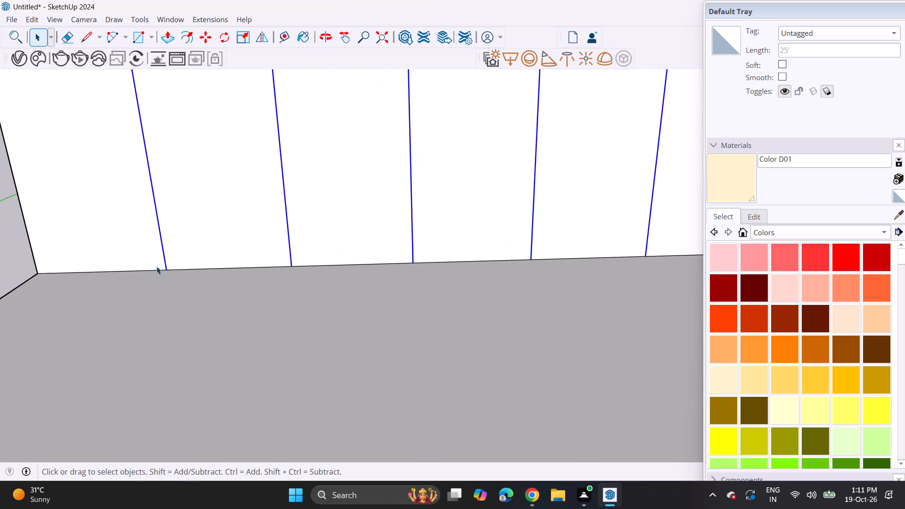
scroll(156, 266, "up", 3)
key("m")
left_click(166, 271)
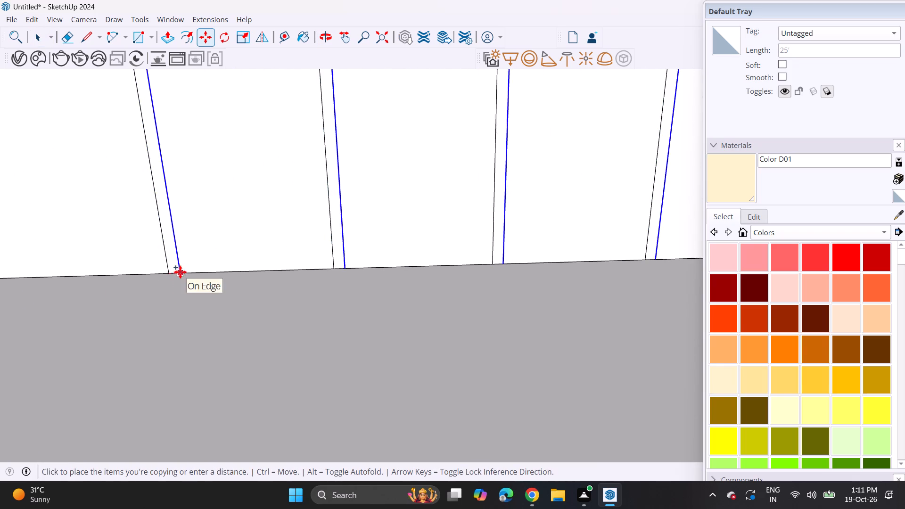
left_click(176, 274)
Erase the short horizontal edges at the top of the first two grooves from the outer corner, joining them to the top strip.
scroll(185, 230, "down", 12)
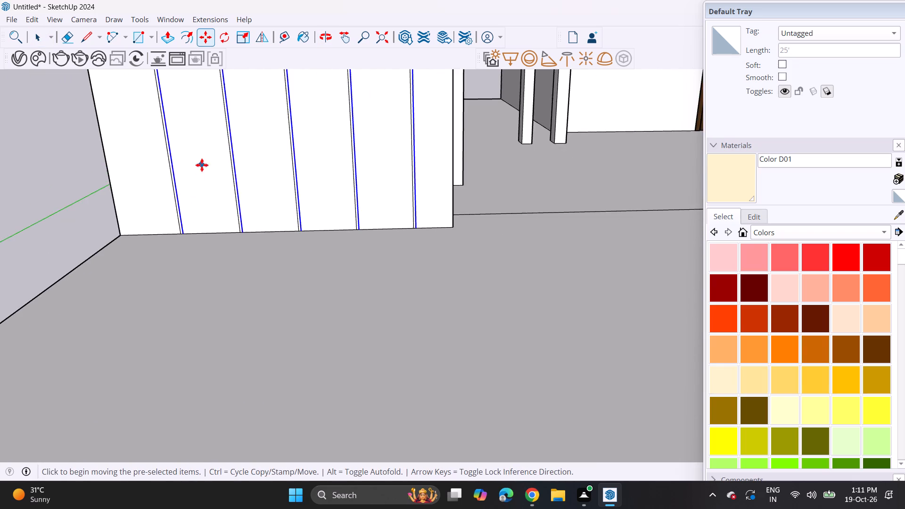
middle_click_drag(228, 222, 273, 296, "shift")
scroll(247, 184, "up", 3)
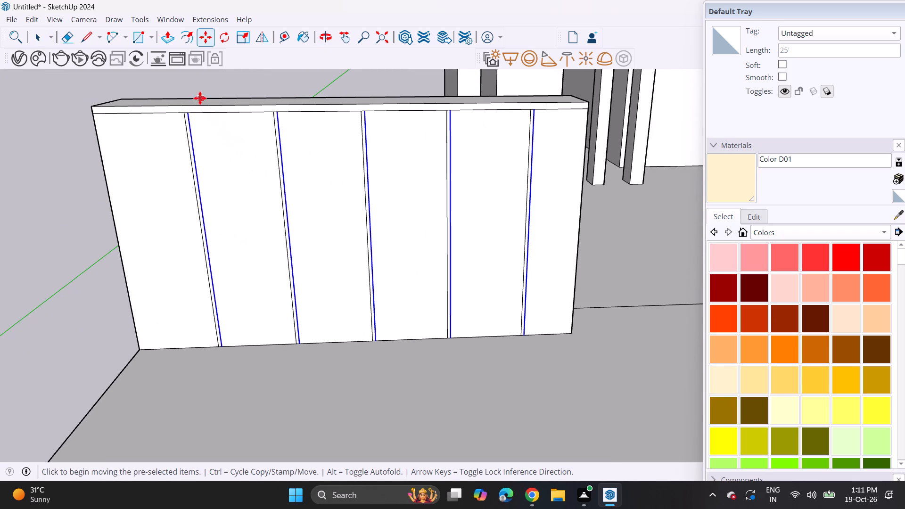
scroll(138, 40, "up", 9)
scroll(188, 123, "up", 9)
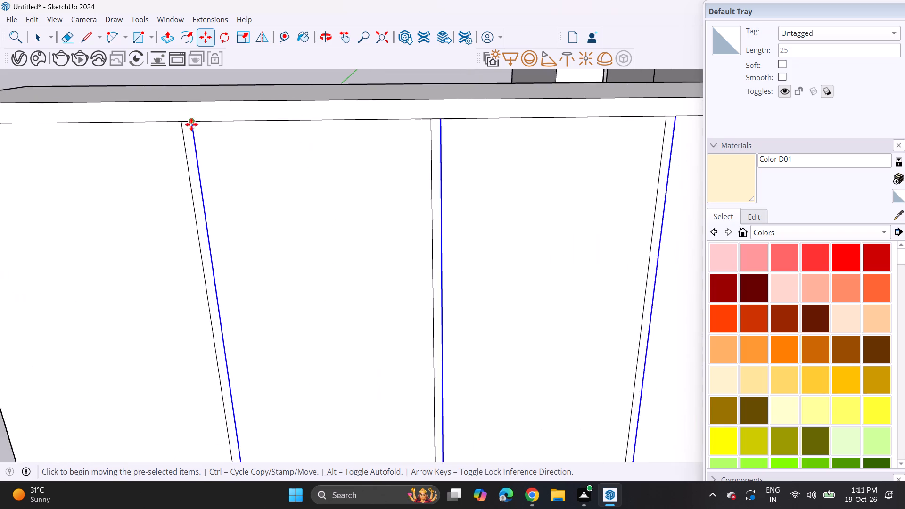
scroll(191, 124, "up", 9)
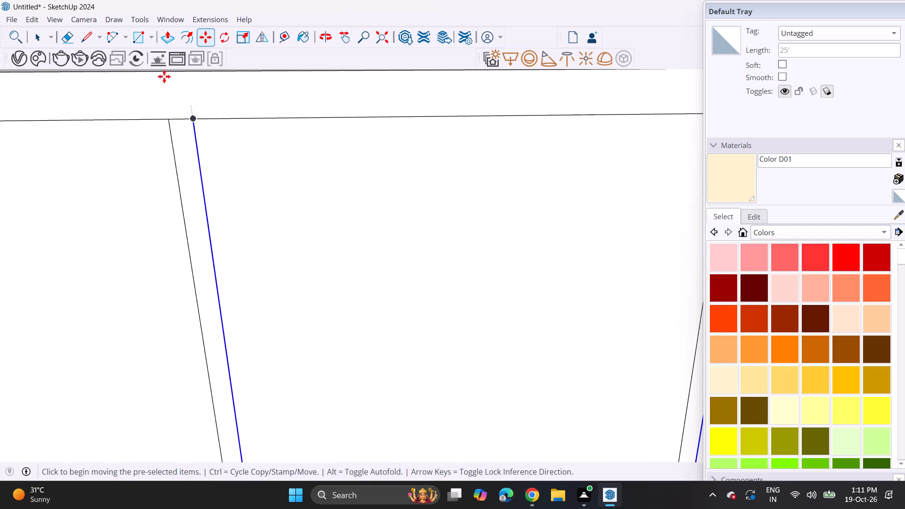
left_click(69, 41)
left_click_drag(172, 118, 173, 122)
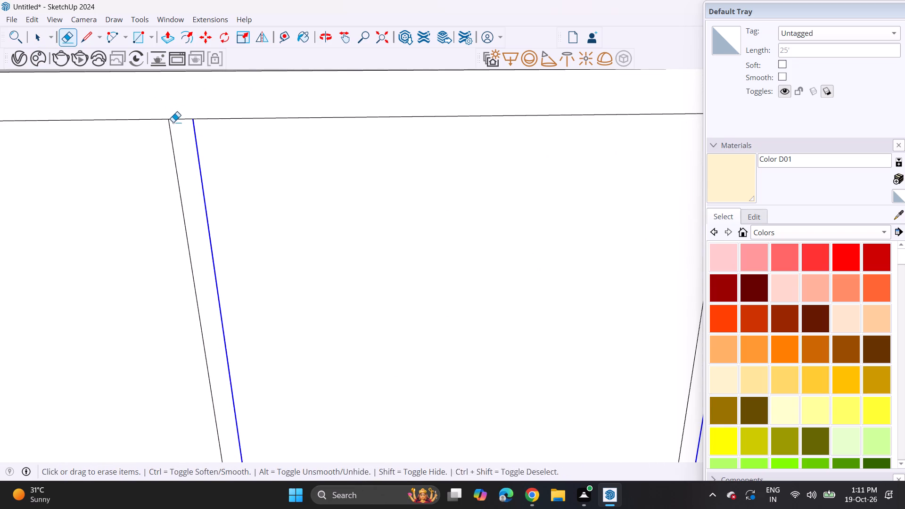
left_click_drag(173, 122, 176, 130)
scroll(206, 140, "down", 9)
scroll(551, 126, "up", 6)
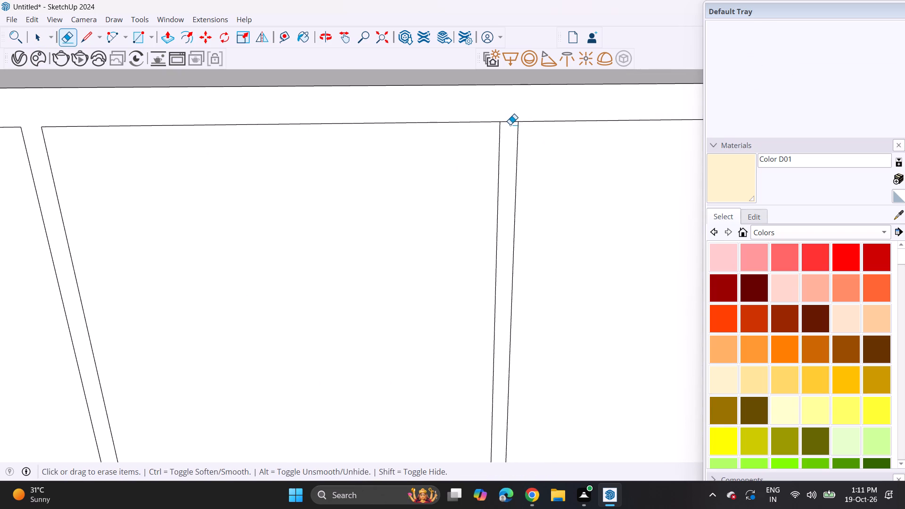
left_click_drag(511, 121, 510, 127)
Erase the short horizontal edges at the top of the remaining three grooves so they join the top strip.
scroll(510, 132, "down", 6)
scroll(659, 139, "down", 4)
scroll(703, 139, "up", 4)
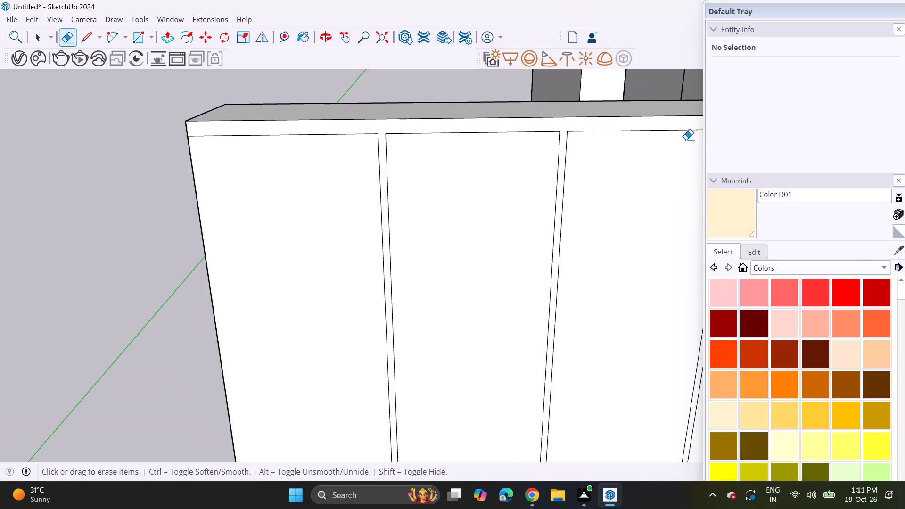
scroll(690, 137, "up", 10)
middle_click_drag(676, 138, 95, 237, "shift")
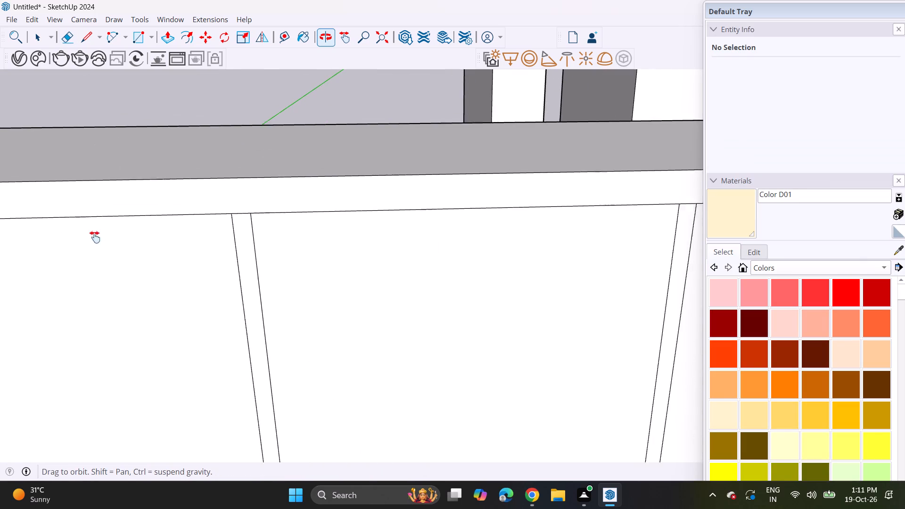
middle_click_drag(95, 237, 94, 237, "shift")
left_click_drag(234, 212, 236, 228)
scroll(247, 233, "down", 4)
scroll(548, 216, "up", 5)
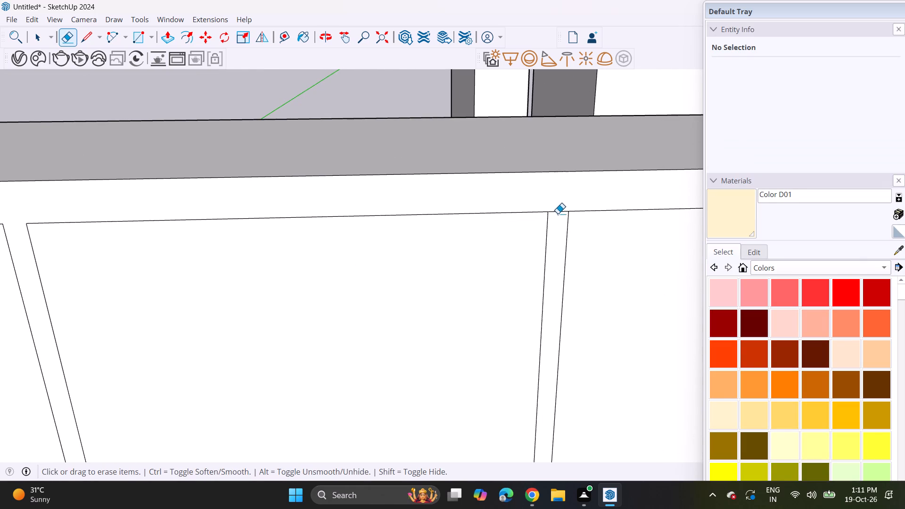
left_click_drag(559, 211, 559, 220)
scroll(556, 222, "down", 19)
scroll(614, 228, "up", 2)
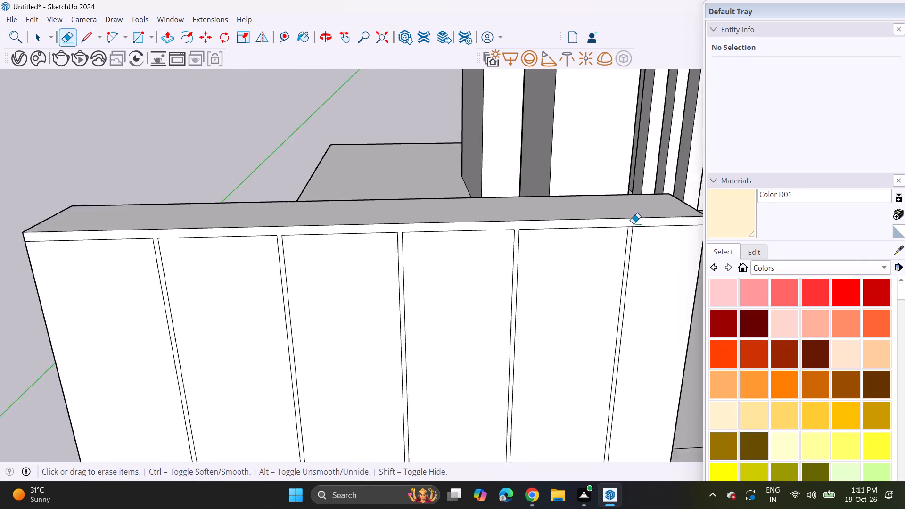
scroll(633, 223, "up", 13)
left_click_drag(613, 222, 613, 228)
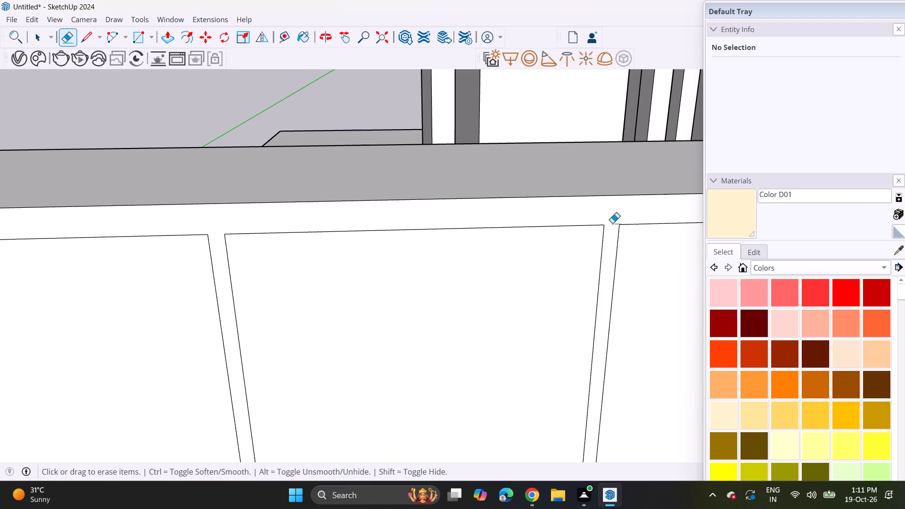
Push/Pull the joined groove and top strip face slightly inward so the panels stand proud.
left_click_drag(164, 40, 166, 44)
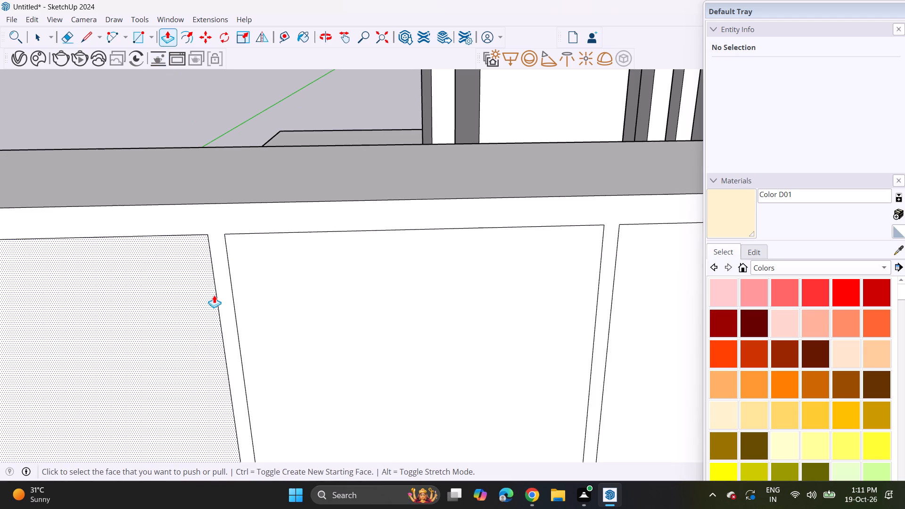
left_click(217, 291)
left_click(219, 285)
Draw a line across the wall's top face from front edge to back edge, above the groove beside the end panel.
scroll(222, 285, "down", 9)
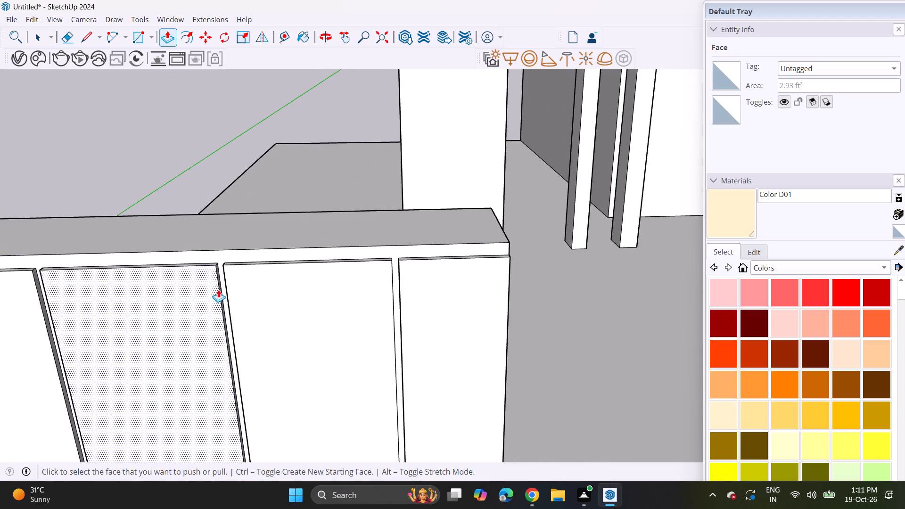
scroll(218, 289, "down", 14)
middle_click_drag(271, 349, 285, 300)
scroll(309, 295, "up", 4)
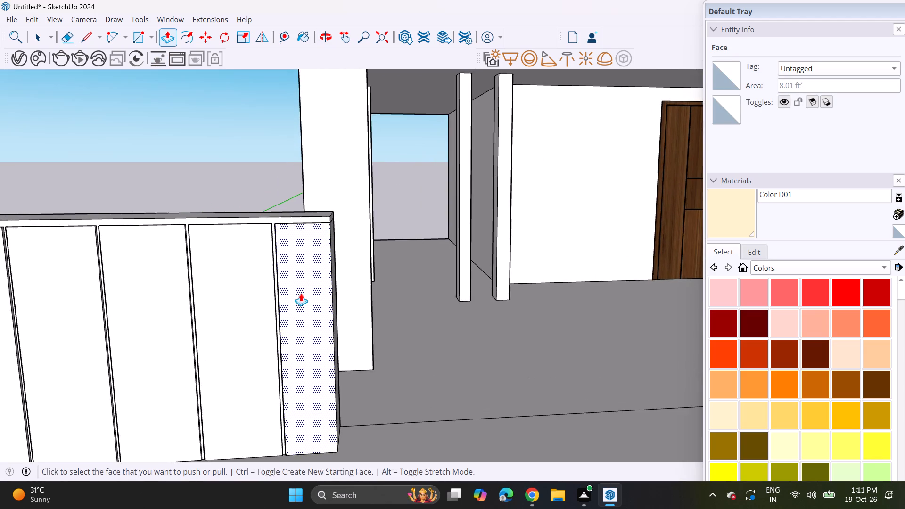
middle_click_drag(300, 287, 259, 314)
scroll(269, 212, "up", 2)
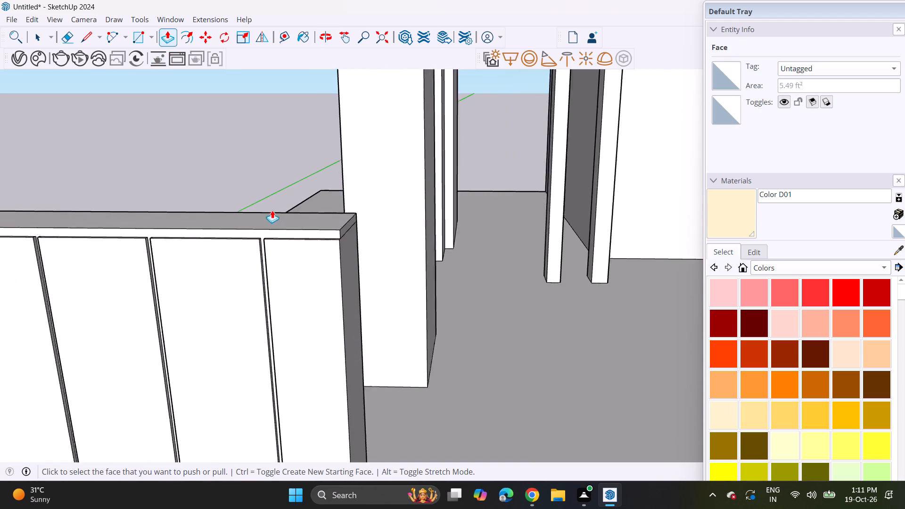
scroll(272, 210, "up", 2)
left_click(84, 38)
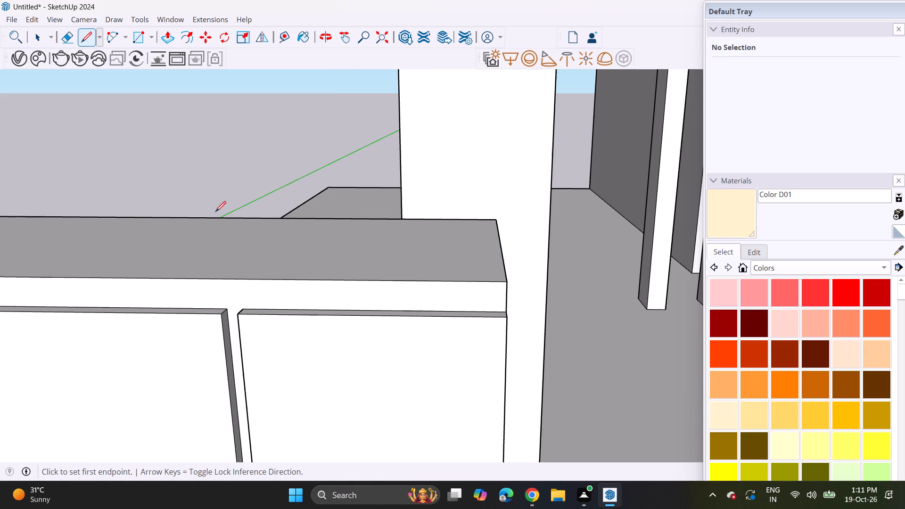
left_click(243, 281)
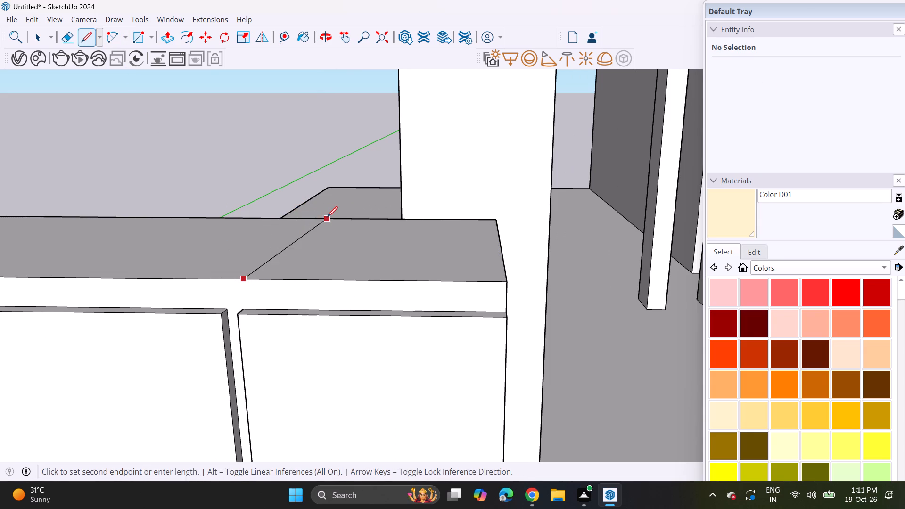
left_click(323, 216)
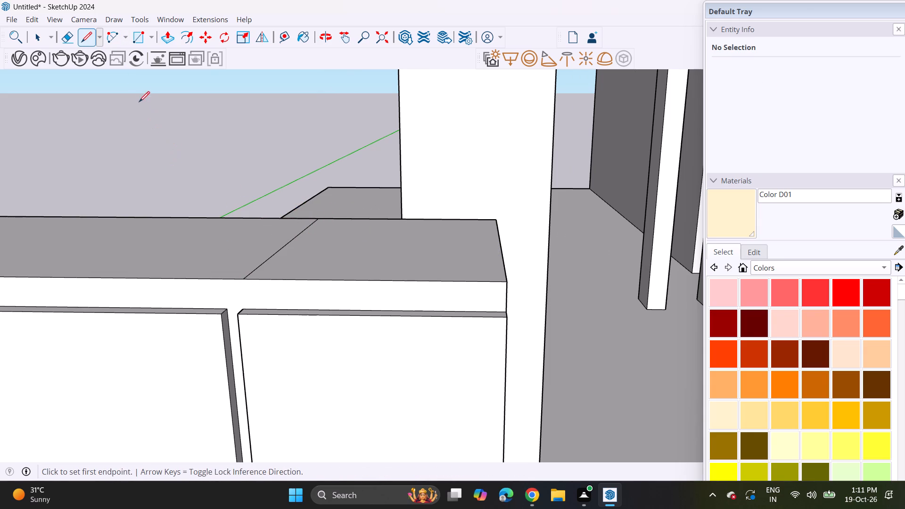
Push/Pull the end portion of the wall's top face upward to form a low raised cap block.
left_click_drag(160, 33, 165, 33)
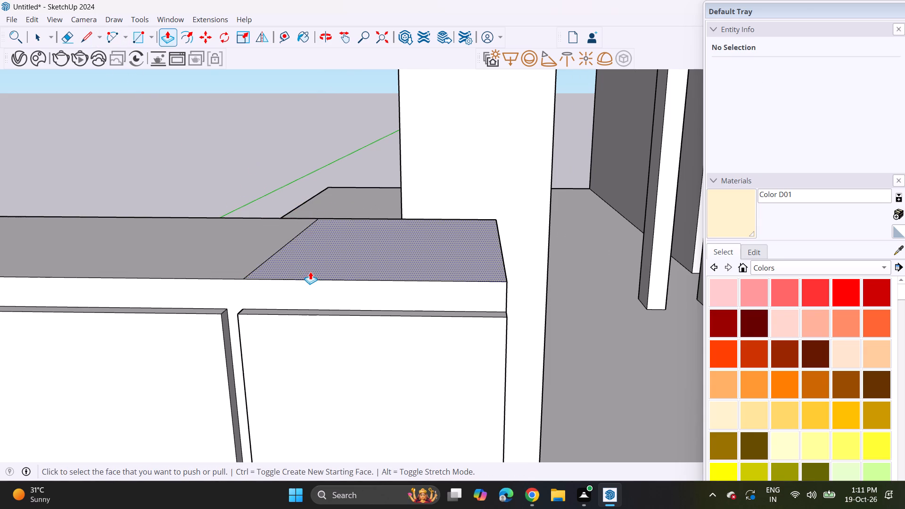
left_click(310, 271)
key("Escape")
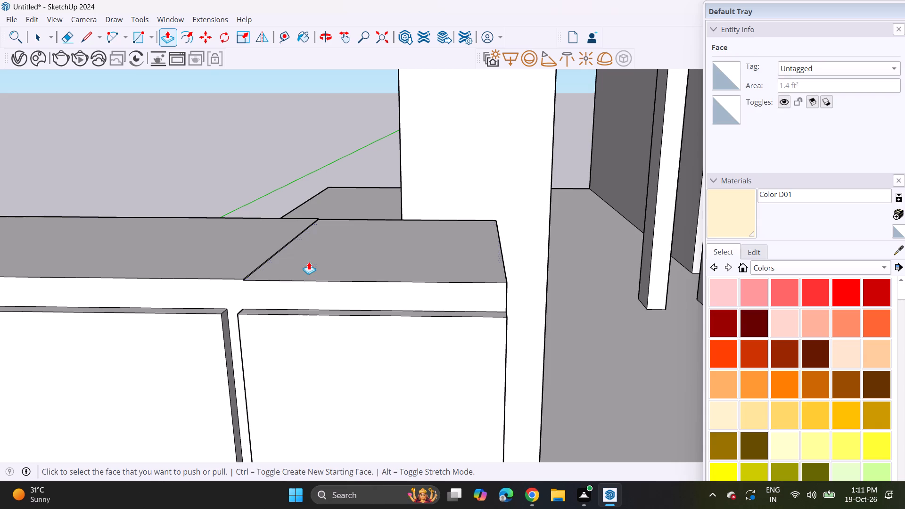
left_click(309, 268)
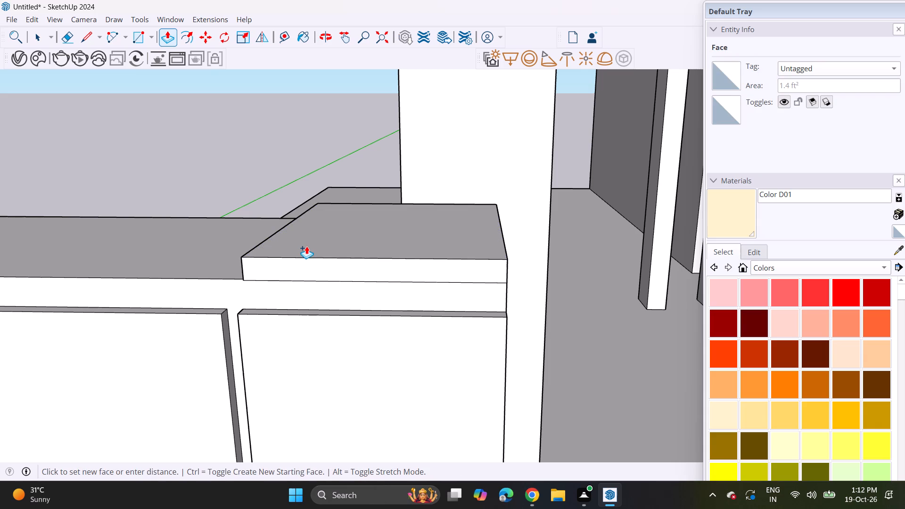
left_click(306, 243)
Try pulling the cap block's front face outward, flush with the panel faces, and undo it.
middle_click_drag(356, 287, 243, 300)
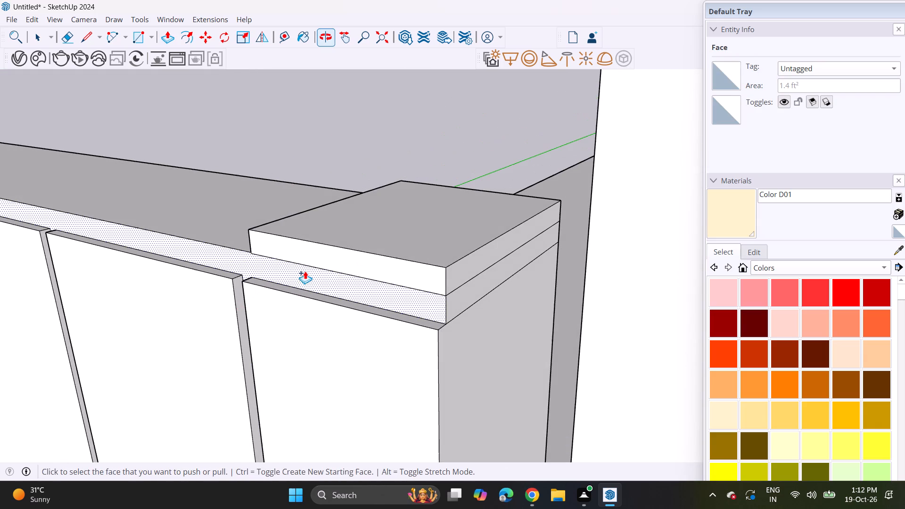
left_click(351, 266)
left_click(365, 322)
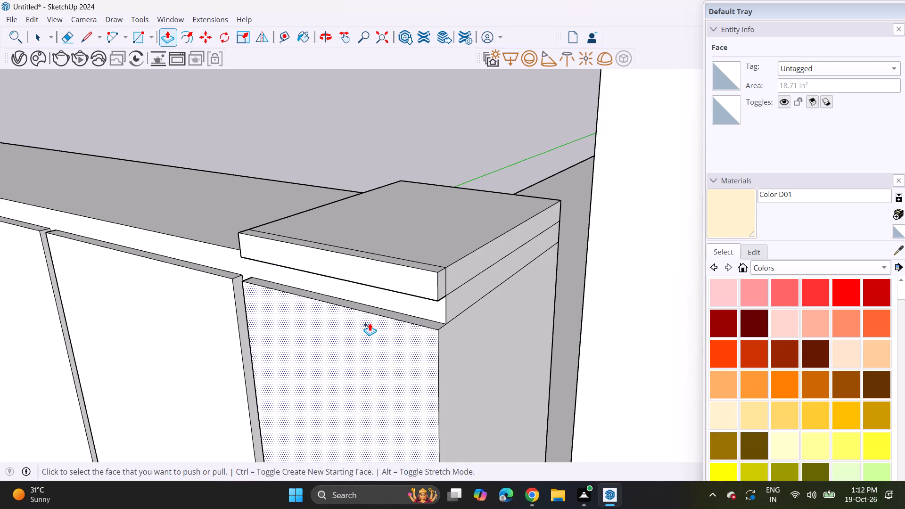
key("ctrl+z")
Push/Pull the cap block's front face out to the panel faces and its end face outward by the same distance.
left_click(382, 270)
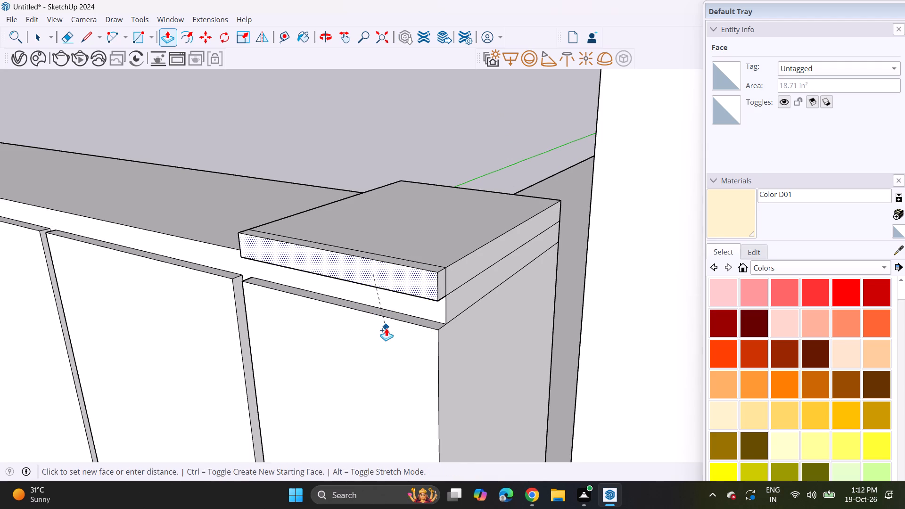
left_click(386, 328)
double_click(480, 263)
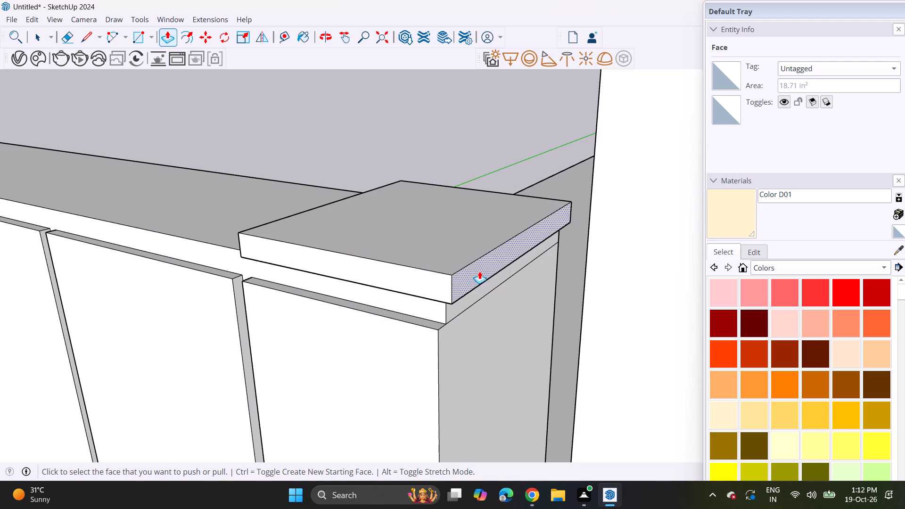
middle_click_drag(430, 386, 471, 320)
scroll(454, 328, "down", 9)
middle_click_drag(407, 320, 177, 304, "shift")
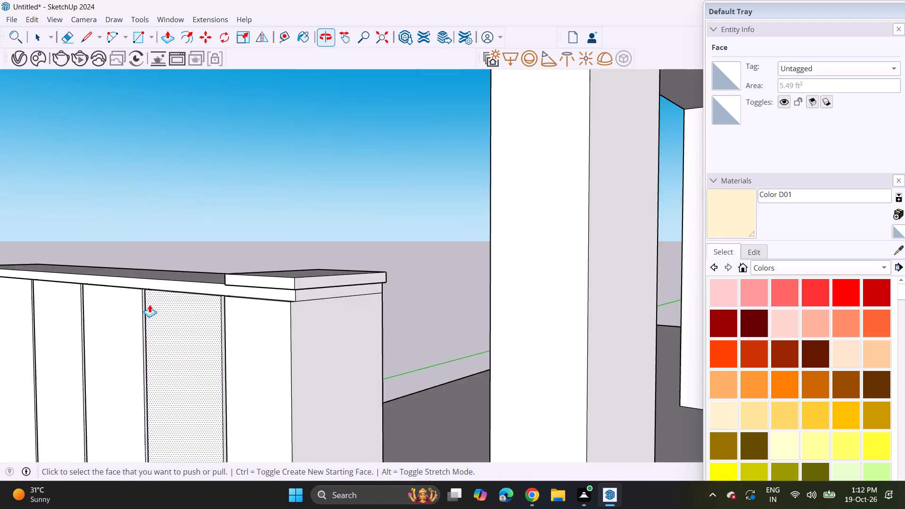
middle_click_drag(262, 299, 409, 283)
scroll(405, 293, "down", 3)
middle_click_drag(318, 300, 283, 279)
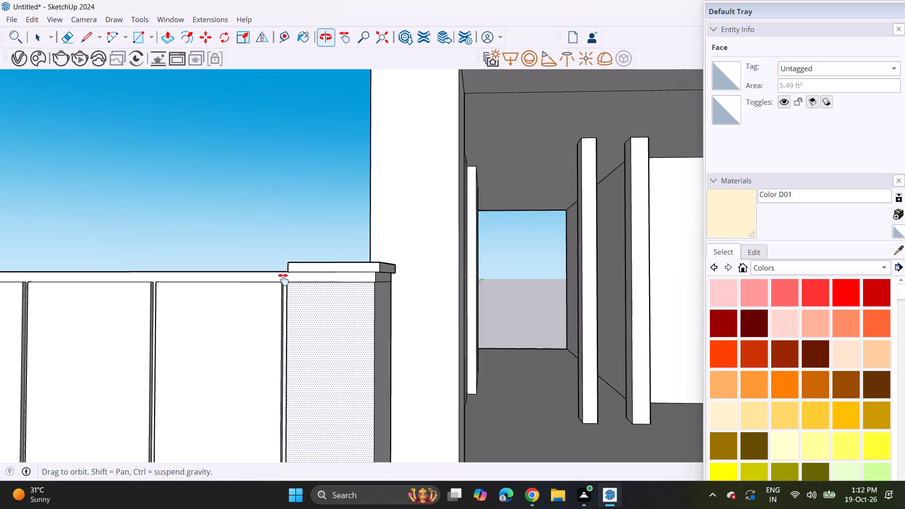
Undo the last three edits to the corner wall's cap block, removing its outward overhangs.
middle_click_drag(283, 279, 354, 311)
middle_click_drag(358, 300, 329, 384)
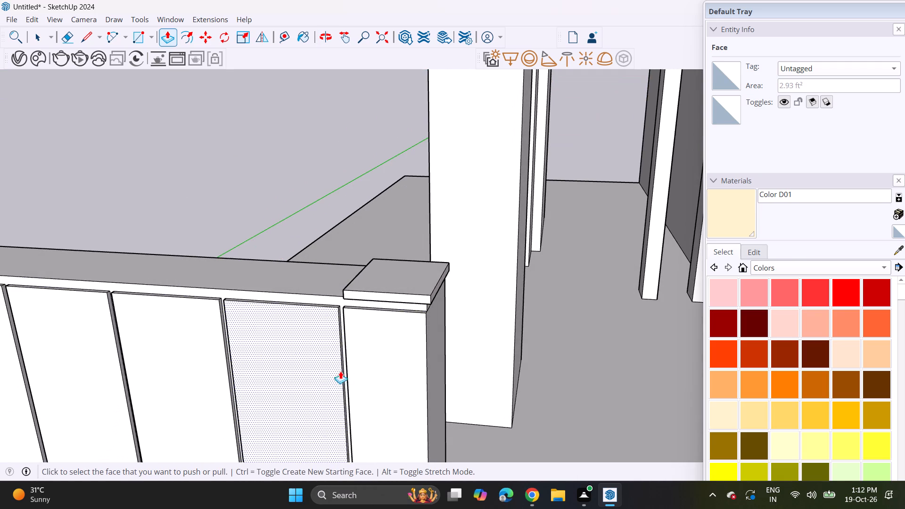
key("ctrl+z")
key("ctrl+z")
key("ctrl+z")
Push/Pull the corner wall's end block higher, and add a thin slab on top as a separate Push/Pull layer.
left_click(411, 291)
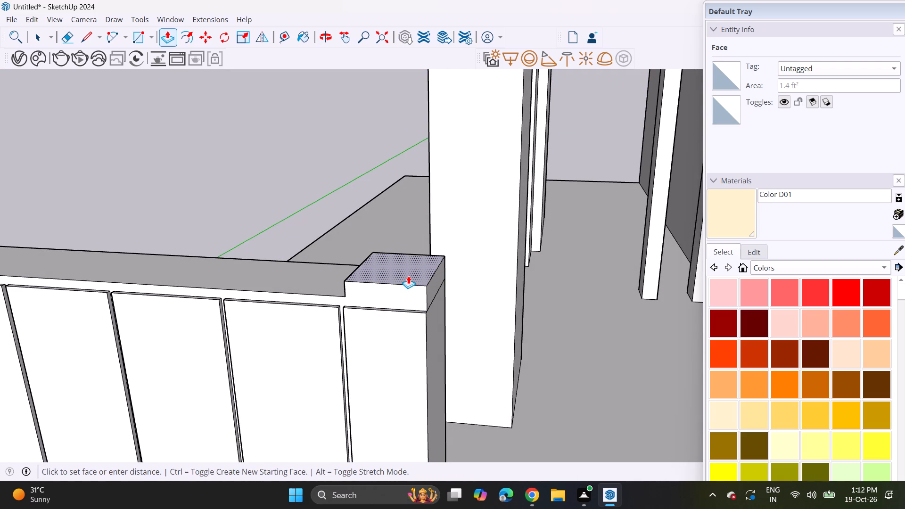
left_click(408, 276)
left_click(411, 274)
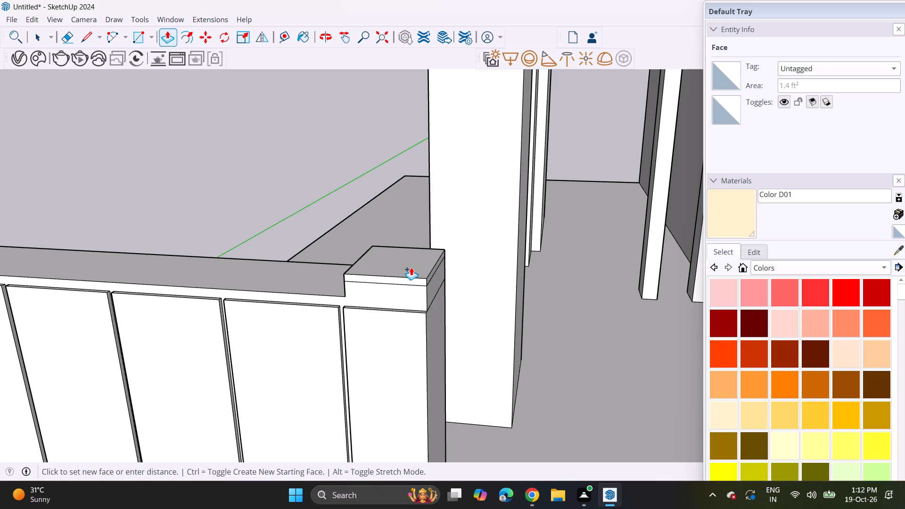
left_click(411, 267)
Push/Pull the thin slab's front face outward to overhang the block, and repeat the same distance on its end face.
left_click(411, 279)
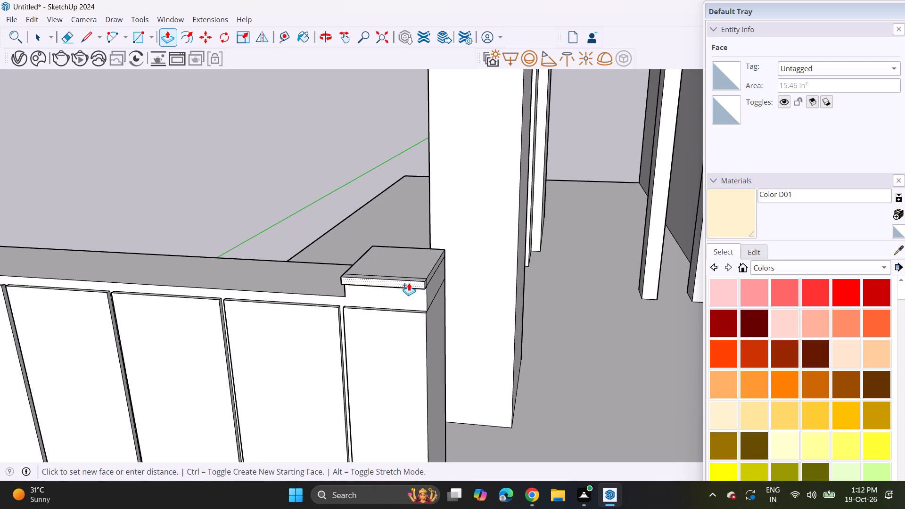
left_click(408, 287)
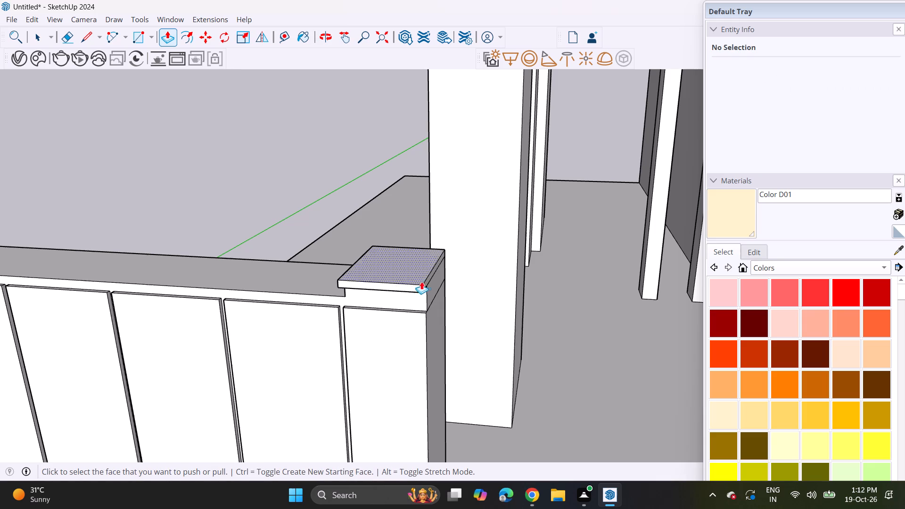
double_click(425, 281)
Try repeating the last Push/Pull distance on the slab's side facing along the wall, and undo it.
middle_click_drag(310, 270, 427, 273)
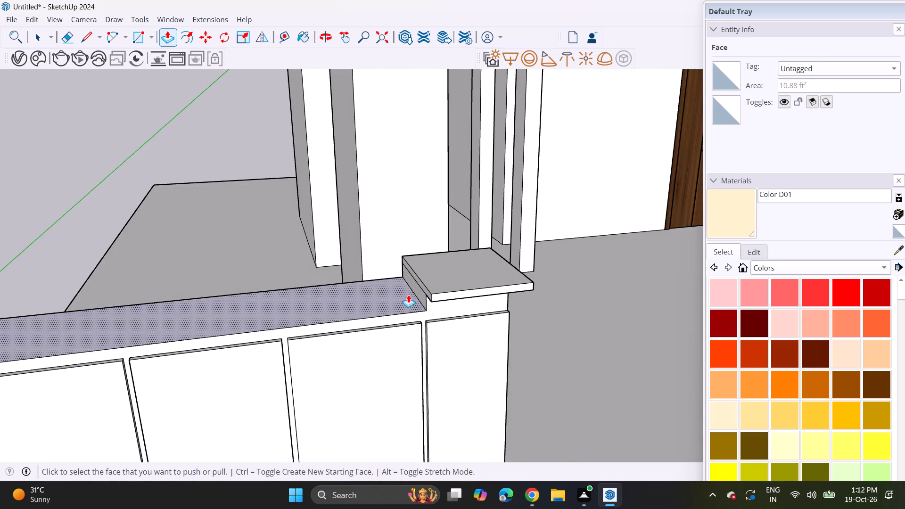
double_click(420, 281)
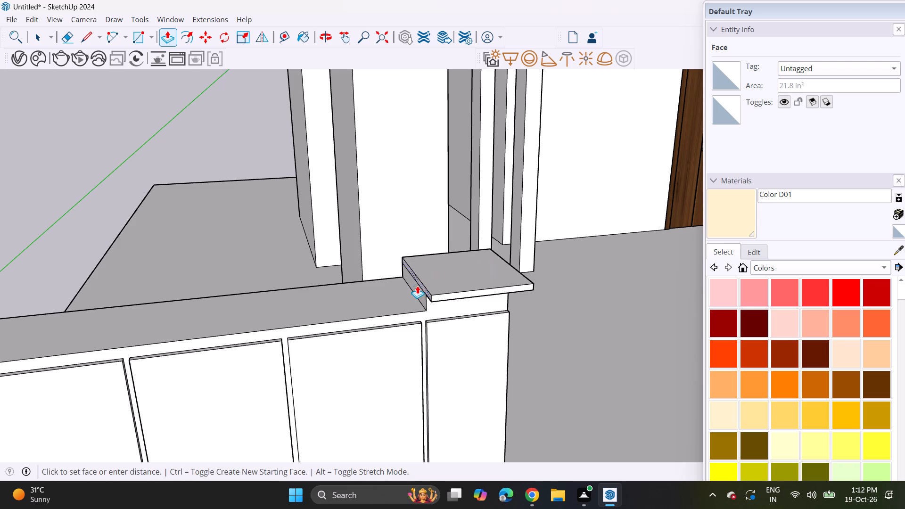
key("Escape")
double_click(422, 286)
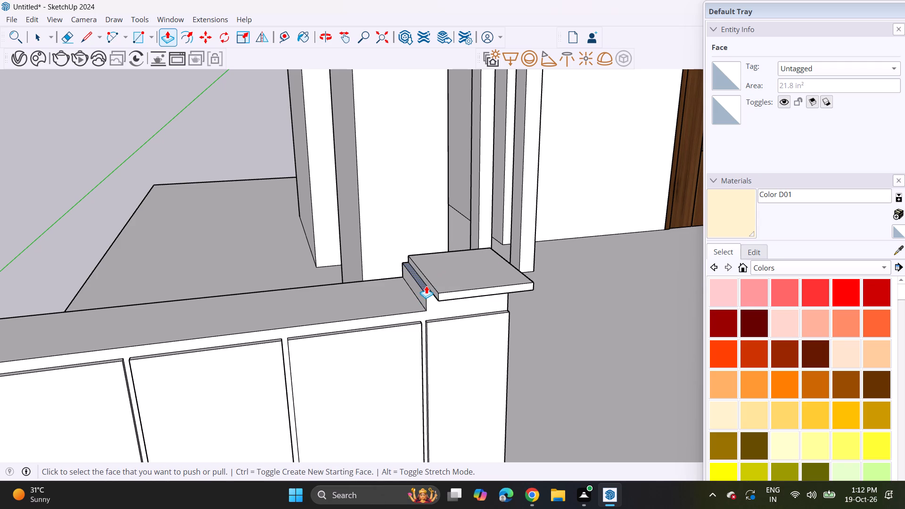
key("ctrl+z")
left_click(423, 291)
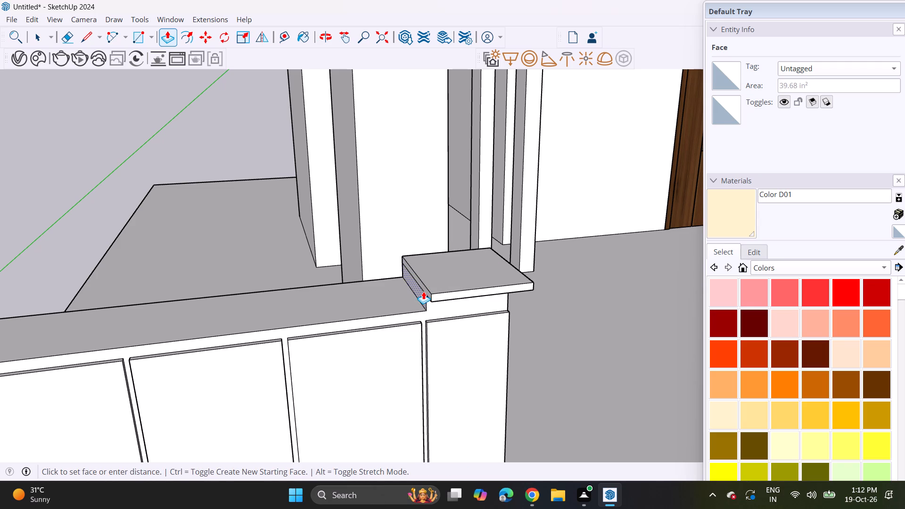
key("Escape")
Push/Pull the slab's side facing along the wall outward so it overhangs the lower wall top.
left_click(424, 288)
left_click(410, 289)
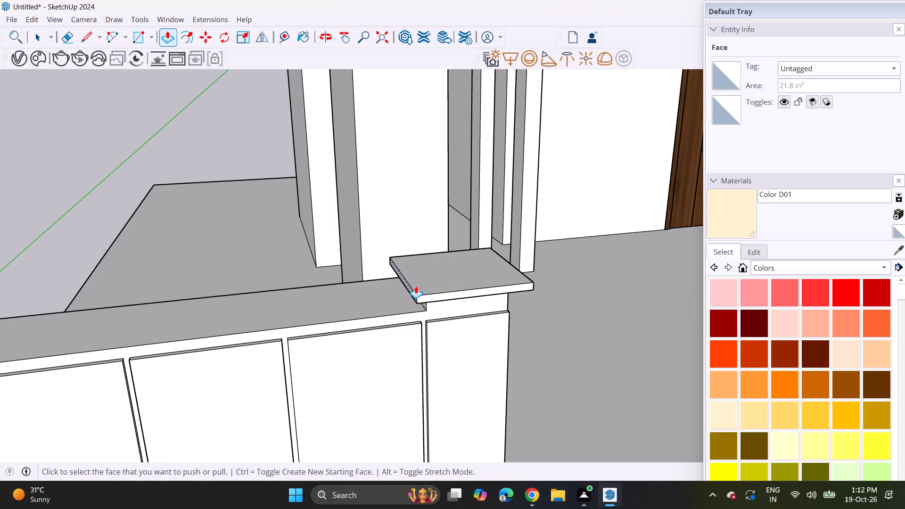
Push/Pull the top of the freestanding pillar before the door to the height of the corner cap slab's underside.
middle_click_drag(447, 286, 384, 244)
scroll(386, 250, "down", 8)
middle_click_drag(410, 284, 391, 249)
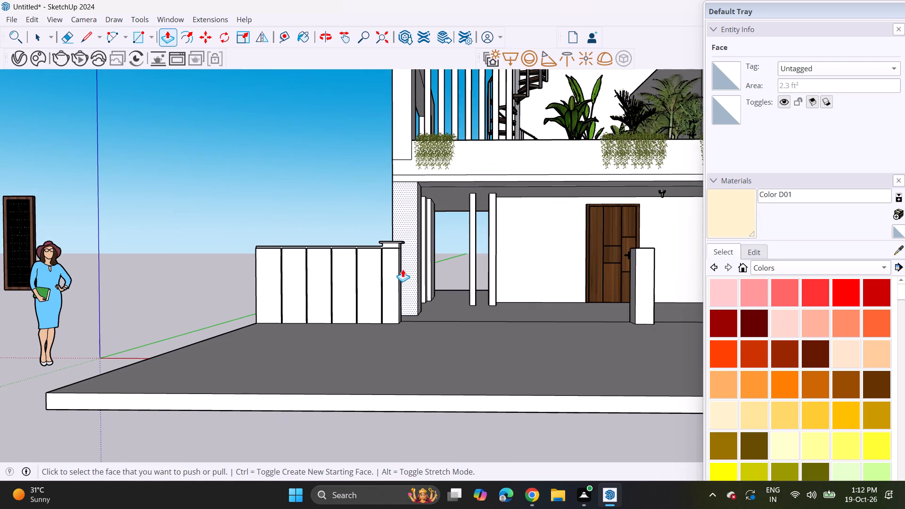
middle_click_drag(403, 268, 218, 304)
middle_click_drag(223, 298, 264, 304)
middle_click_drag(445, 306, 446, 316)
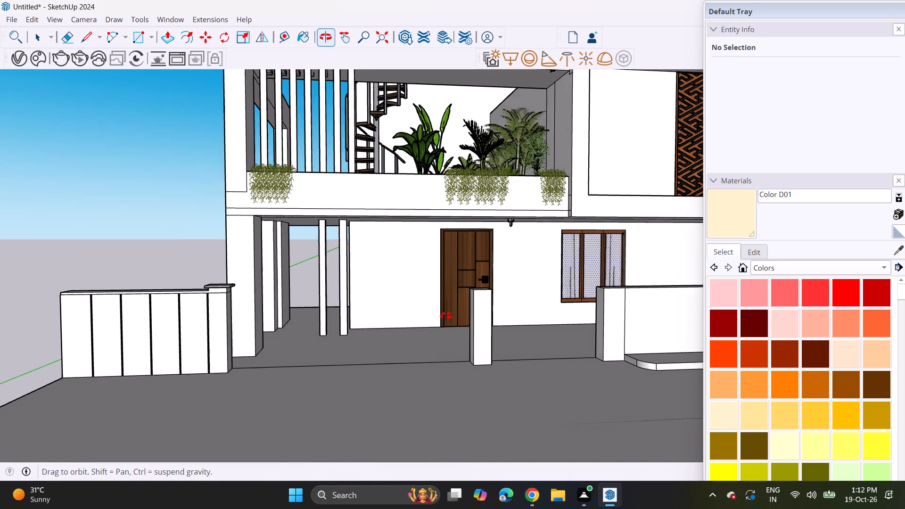
middle_click_drag(446, 316, 446, 349)
scroll(523, 337, "up", 8)
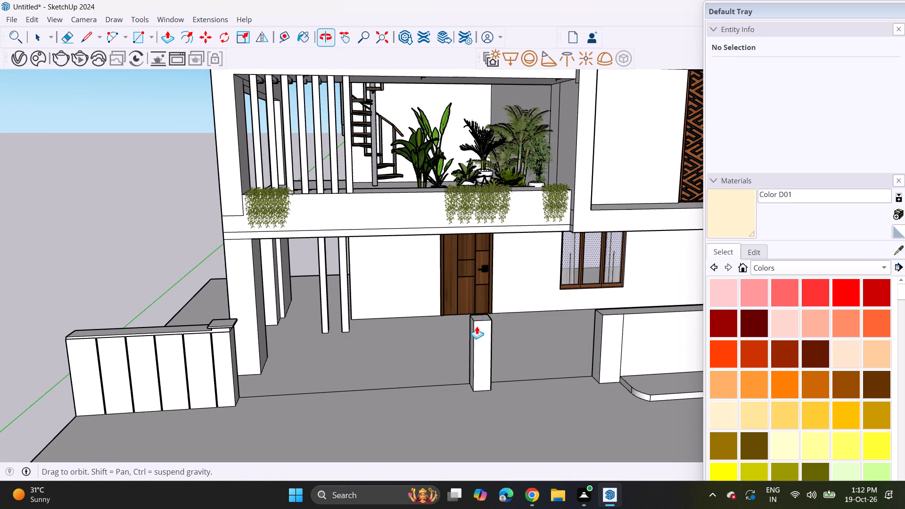
scroll(484, 314, "up", 4)
middle_click_drag(481, 327, 527, 291)
scroll(486, 324, "up", 1, "shift")
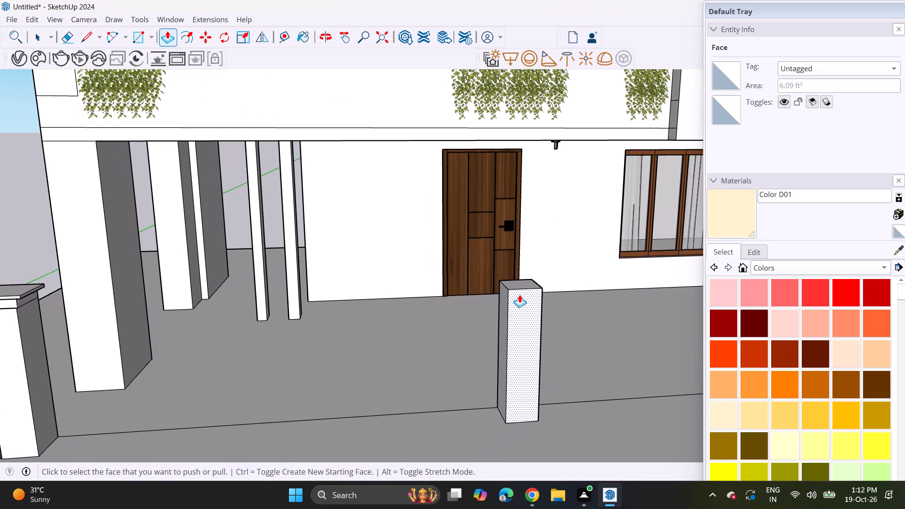
middle_click_drag(519, 295, 598, 273)
left_click(600, 264)
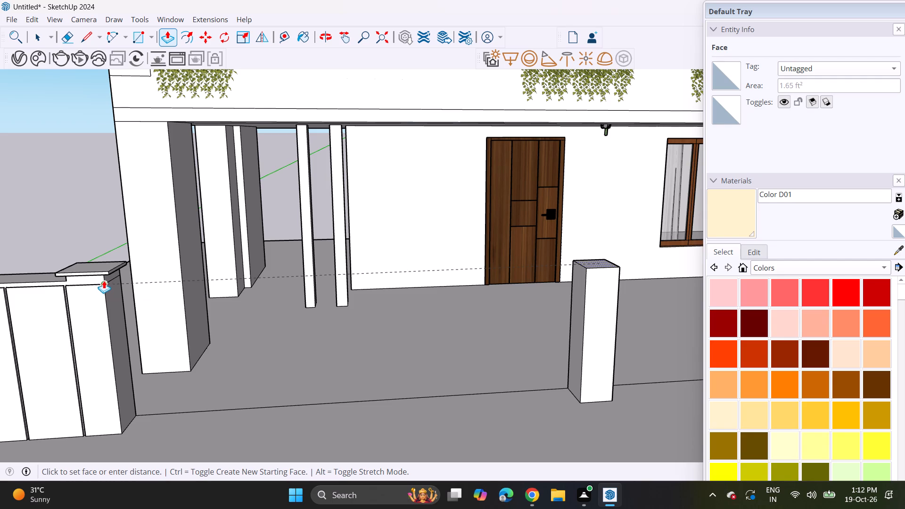
scroll(104, 278, "up", 9)
middle_click_drag(104, 278, 107, 252)
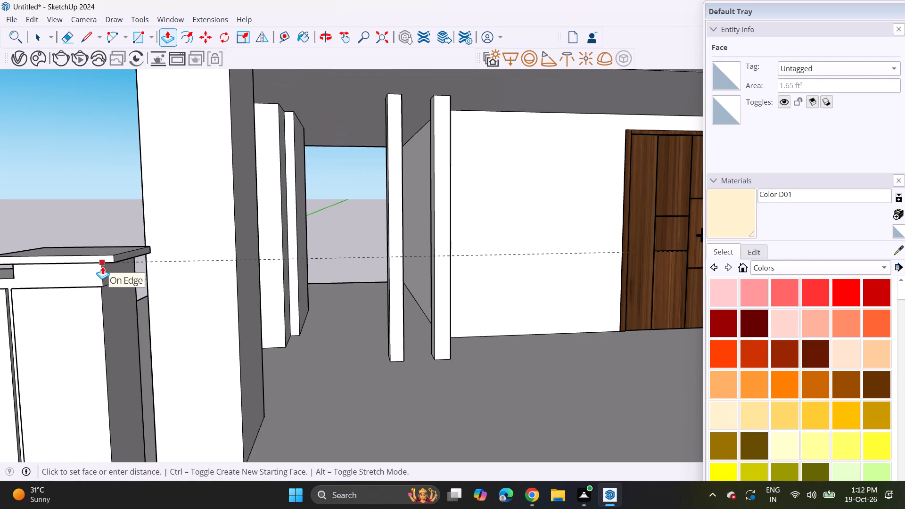
left_click(102, 266)
Add a thin slab on the freestanding pillar as a new Push/Pull layer, matched to the corner cap slab's height.
scroll(104, 272, "down", 11)
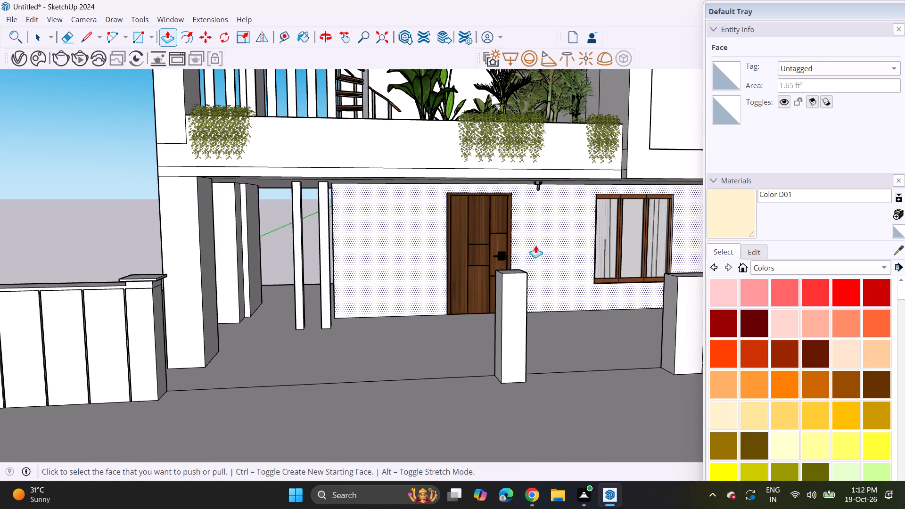
left_click(510, 271)
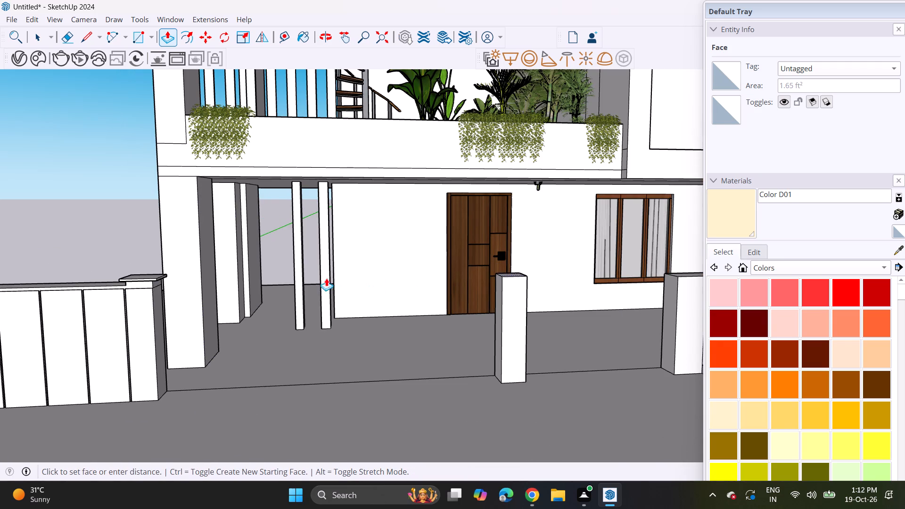
left_click(160, 276)
Push/Pull the pillar slab's front face outward, aligned with the corner cap slab's front edge.
middle_click_drag(529, 242, 491, 278)
scroll(518, 254, "up", 1)
scroll(498, 291, "up", 4)
scroll(447, 348, "up", 4)
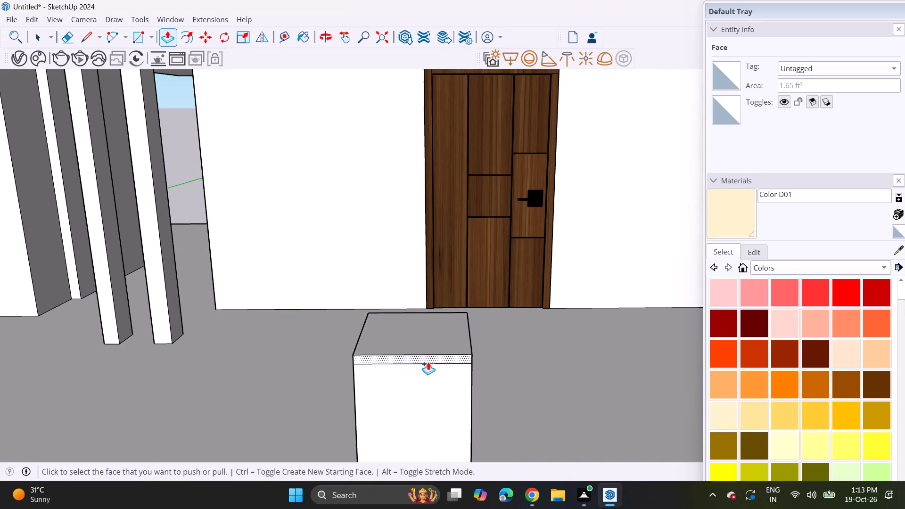
left_click(428, 359)
scroll(423, 367, "down", 9)
middle_click_drag(284, 382, 540, 254, "shift")
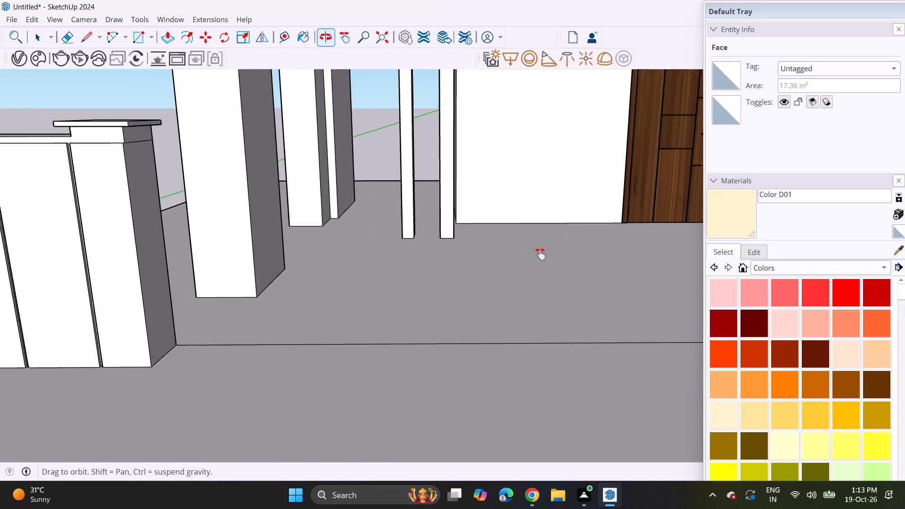
middle_click_drag(540, 254, 543, 254, "shift")
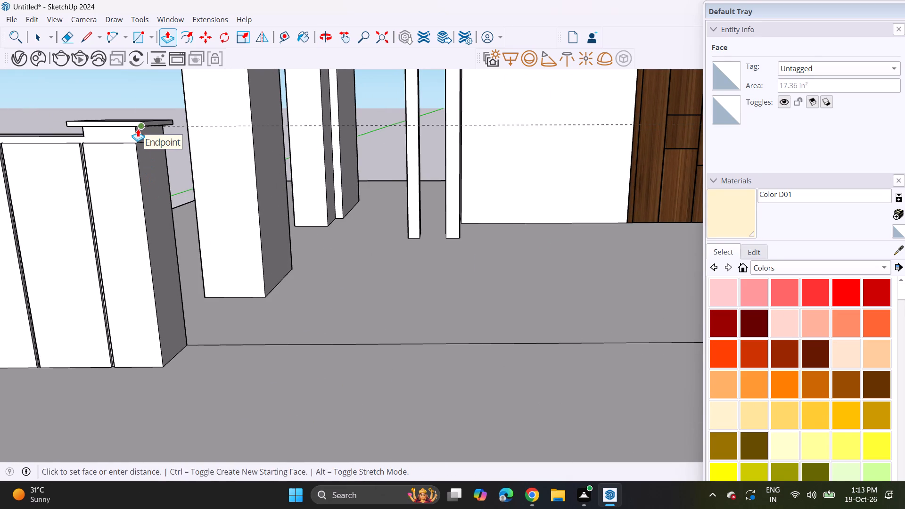
left_click(138, 129)
Repeat the same outward Push/Pull distance on the pillar slab's two side faces and its back face.
scroll(180, 157, "down", 6)
middle_click_drag(552, 138, 439, 214, "shift")
scroll(252, 275, "up", 4)
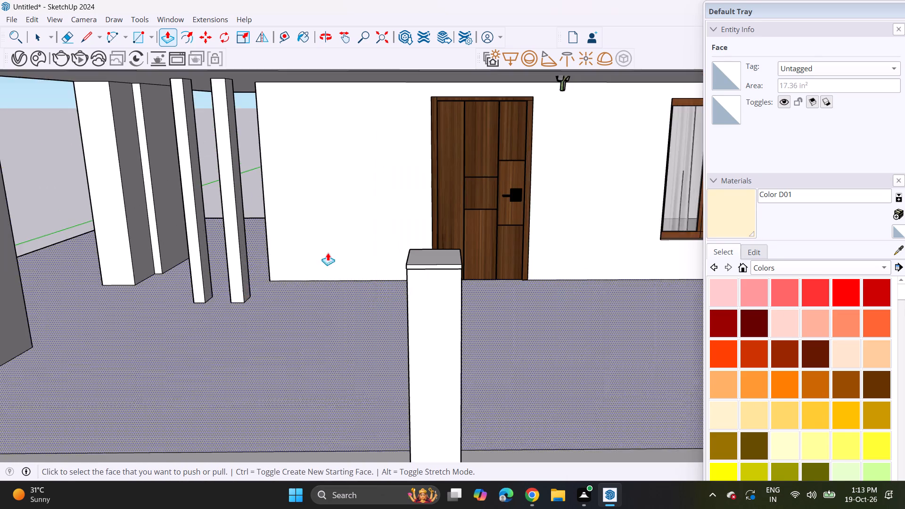
scroll(374, 251, "up", 2)
middle_click_drag(386, 262, 486, 272)
middle_click_drag(497, 266, 296, 214, "shift")
scroll(319, 146, "up", 4)
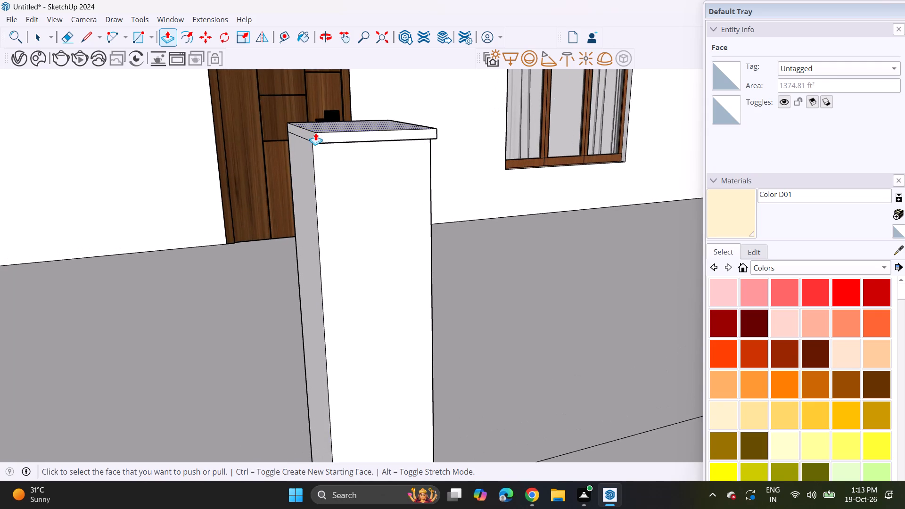
double_click(308, 137)
middle_click_drag(367, 143, 206, 193)
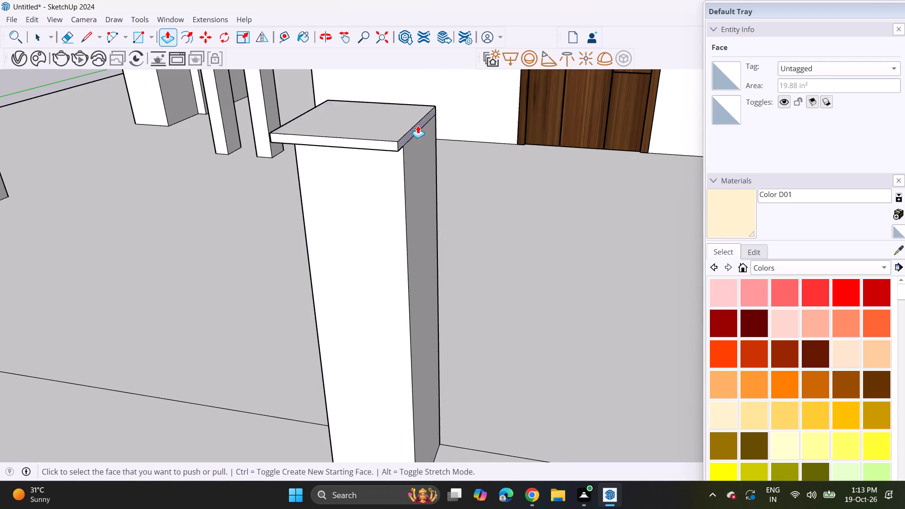
double_click(412, 130)
middle_click_drag(433, 114, 232, 261)
middle_click_drag(443, 120, 265, 230, "shift")
middle_click_drag(349, 196, 124, 263)
scroll(124, 263, "up", 1)
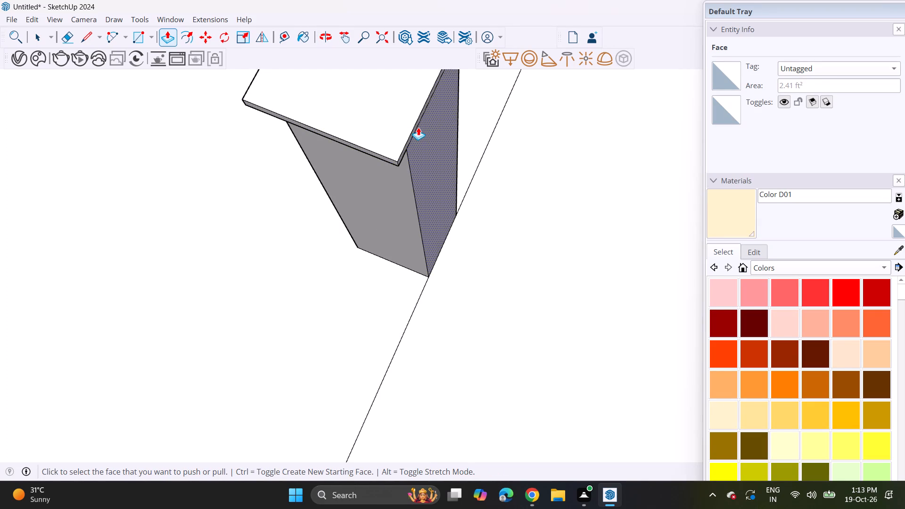
double_click(416, 125)
Draw a line across the long boundary wall's top face, from the vertical edge near its door-side end to the back edge.
middle_click_drag(402, 169, 658, 23)
scroll(357, 234, "down", 5)
middle_click_drag(342, 252, 527, 146)
scroll(483, 174, "down", 7)
middle_click_drag(425, 254, 503, 213)
middle_click_drag(497, 224, 304, 275, "shift")
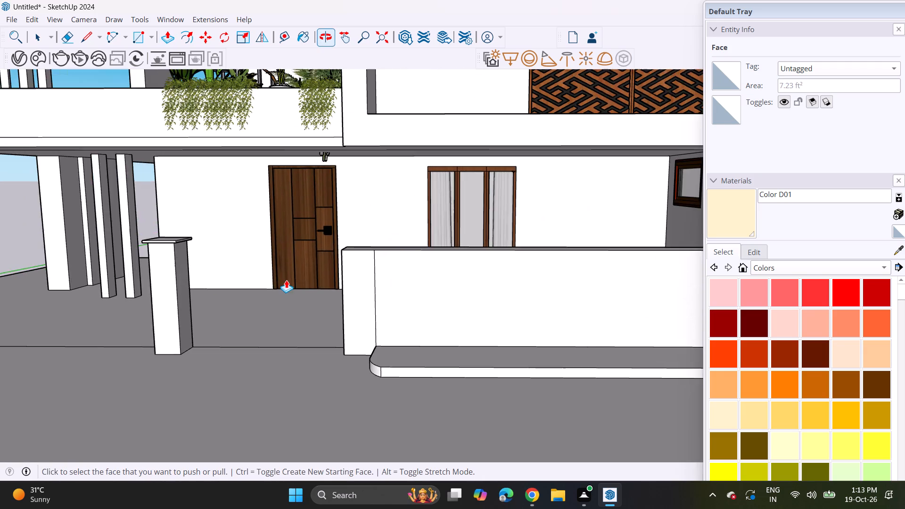
scroll(290, 271, "down", 5)
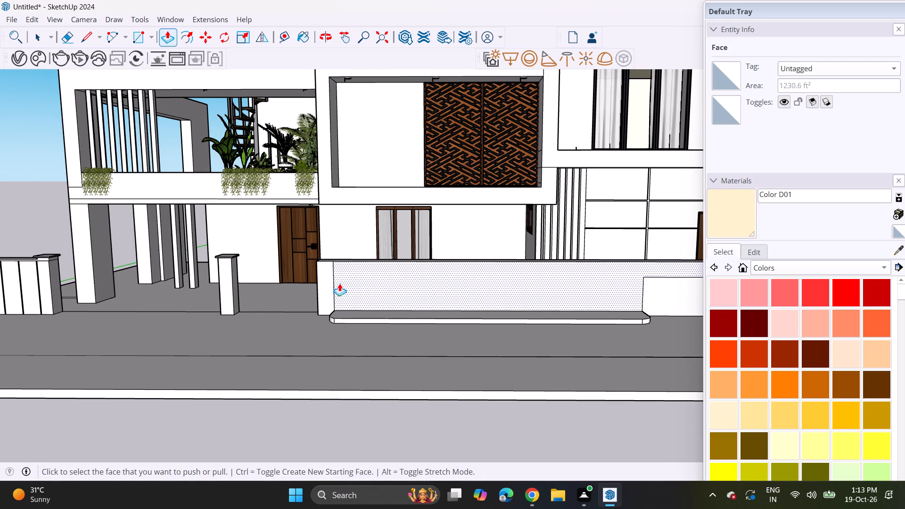
middle_click_drag(317, 268, 362, 247)
scroll(342, 265, "up", 1)
middle_click_drag(343, 265, 354, 257)
middle_click_drag(347, 238, 348, 326)
scroll(360, 301, "up", 8)
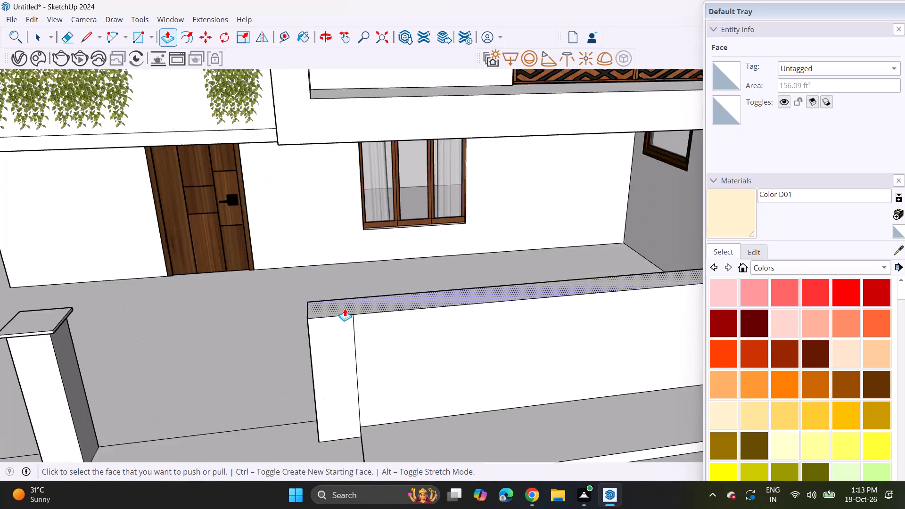
scroll(345, 308, "up", 10)
left_click(94, 43)
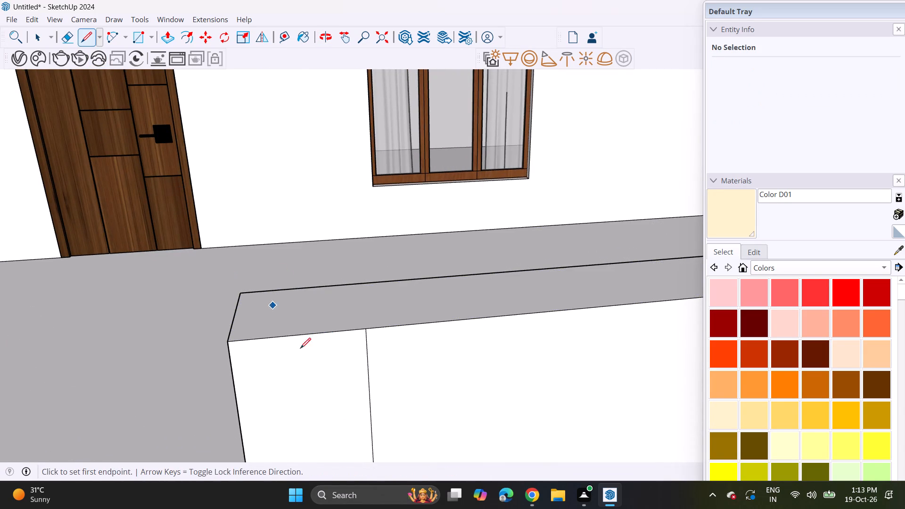
left_click(365, 330)
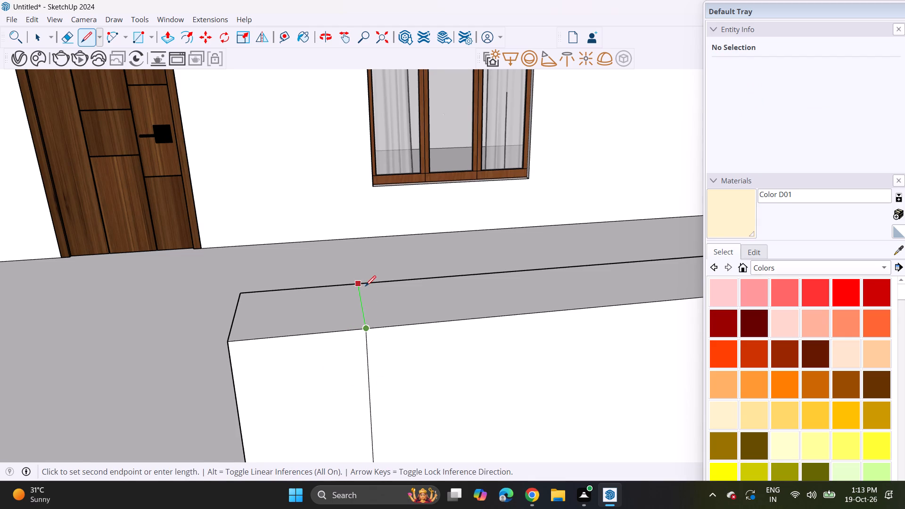
left_click(359, 285)
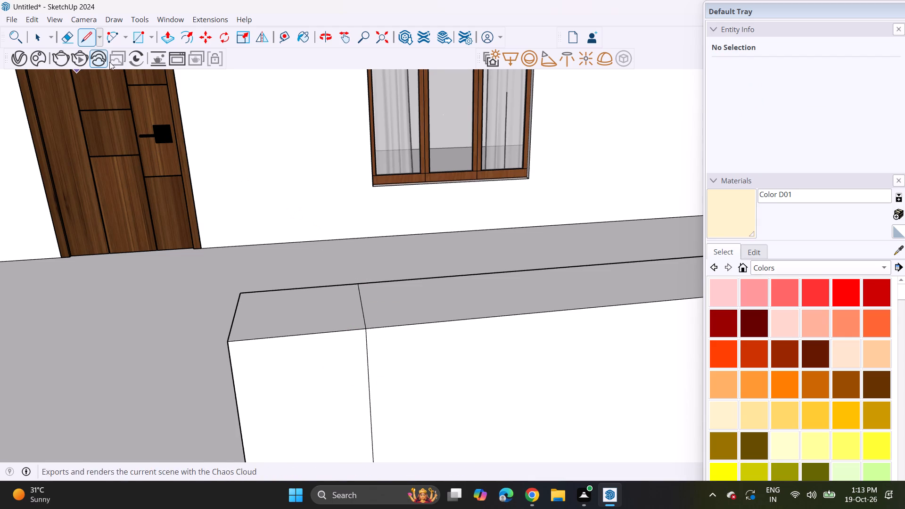
Push/Pull the end portion of the long wall's top face to the height of the pillar cap slab's underside.
left_click(174, 45)
left_click(318, 309)
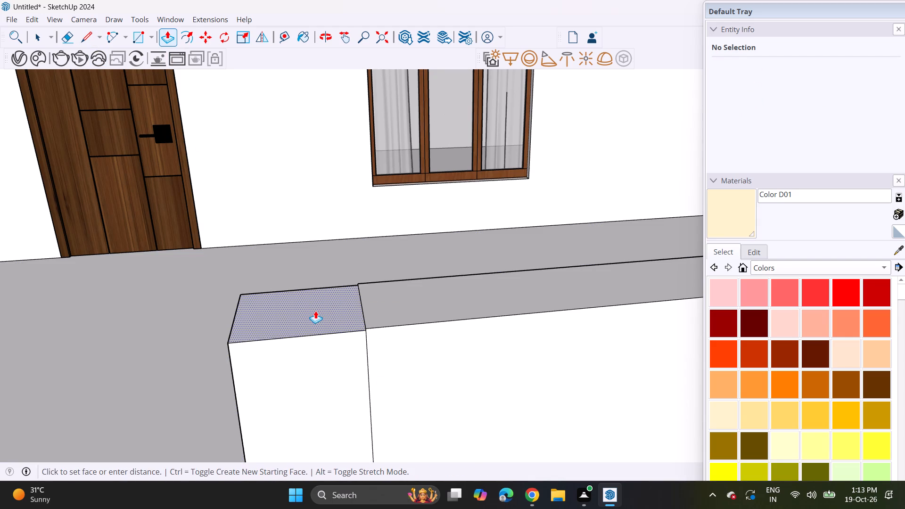
scroll(318, 303, "down", 4)
middle_click_drag(309, 311, 552, 213, "shift")
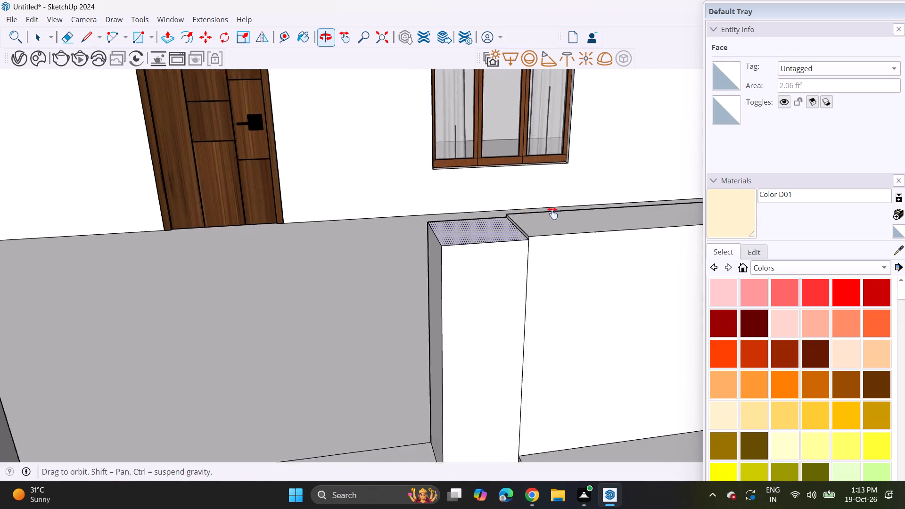
middle_click_drag(552, 213, 735, 178, "shift")
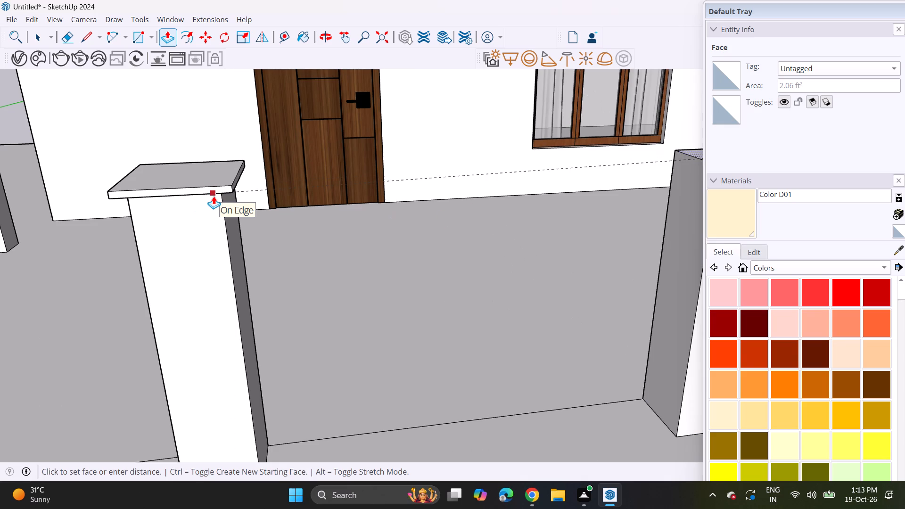
left_click(214, 196)
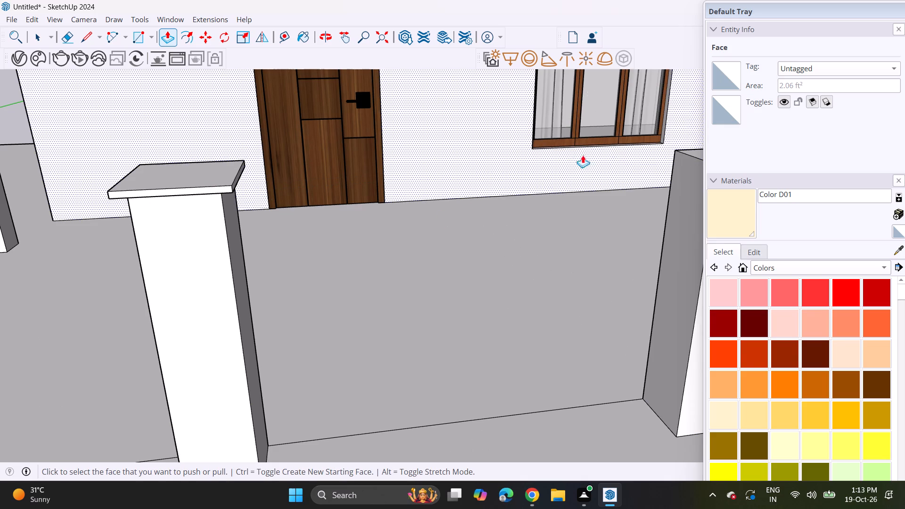
Push/Pull a cap slab up from the long wall's raised end block to match the pillar cap slab's height.
left_click(695, 155)
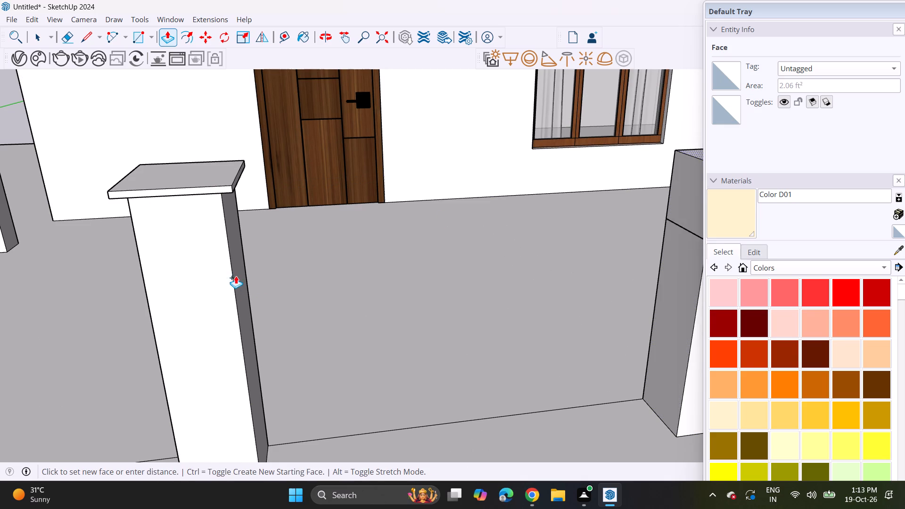
left_click(229, 185)
Push/Pull the wall-end cap slab's door-side face outward, and repeat the same overhang on its front face.
scroll(292, 222, "down", 4)
middle_click_drag(392, 221, 293, 235, "shift")
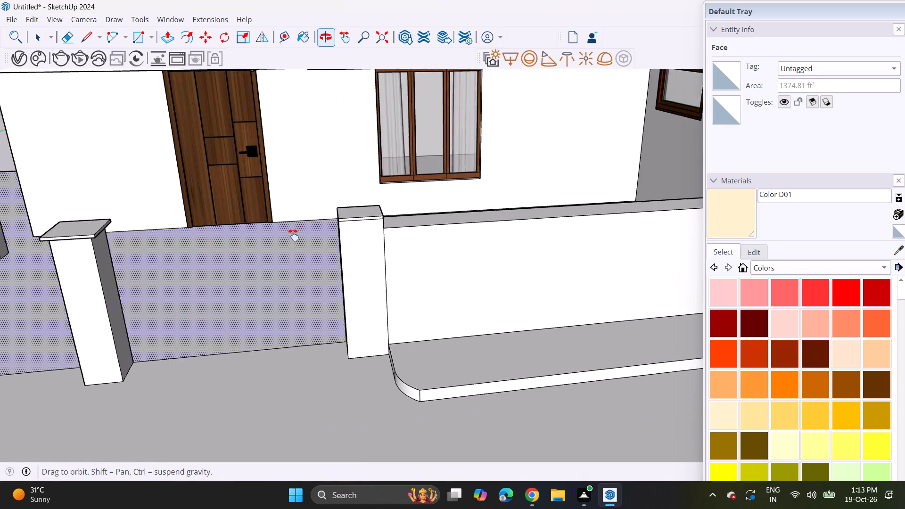
middle_click_drag(293, 235, 289, 233, "shift")
scroll(345, 201, "up", 5)
middle_click_drag(296, 234, 413, 231)
scroll(386, 234, "up", 1, "shift")
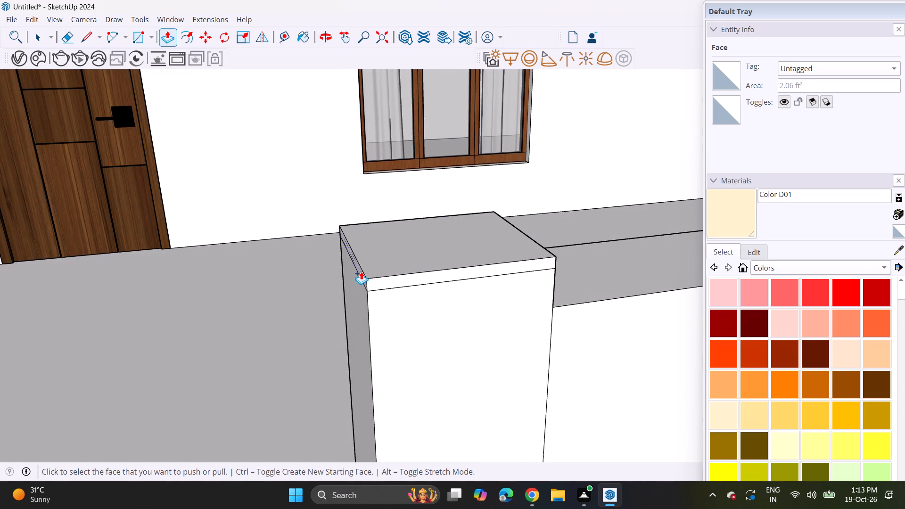
left_click(361, 271)
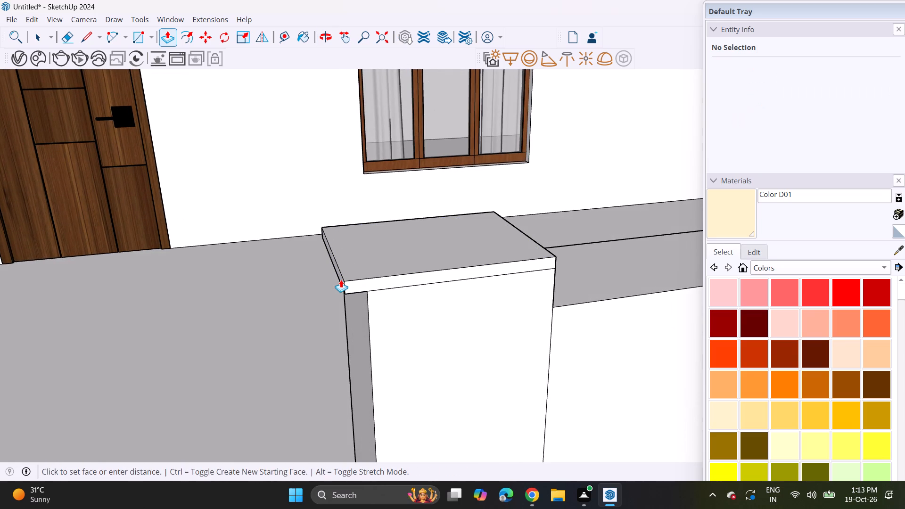
left_click(339, 279)
double_click(357, 284)
Push/Pull the wall-end cap slab's face above the long wall outward, and repeat the overhang on its back face.
middle_click_drag(438, 275, 291, 284, "shift")
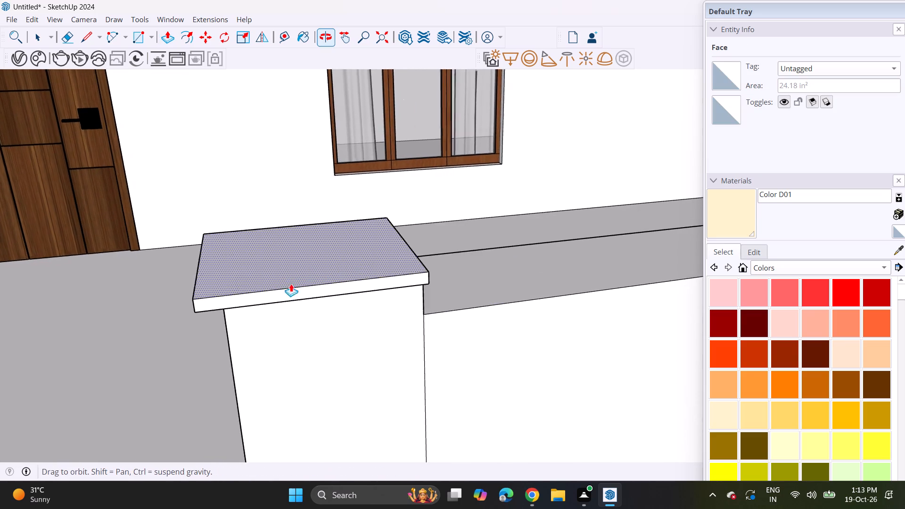
middle_click_drag(372, 248, 199, 284)
double_click(410, 257)
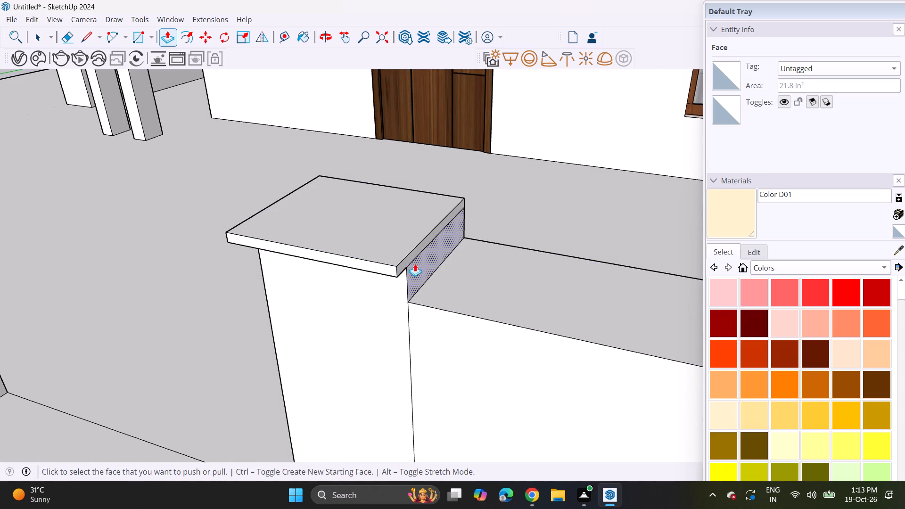
double_click(406, 260)
left_click(409, 261)
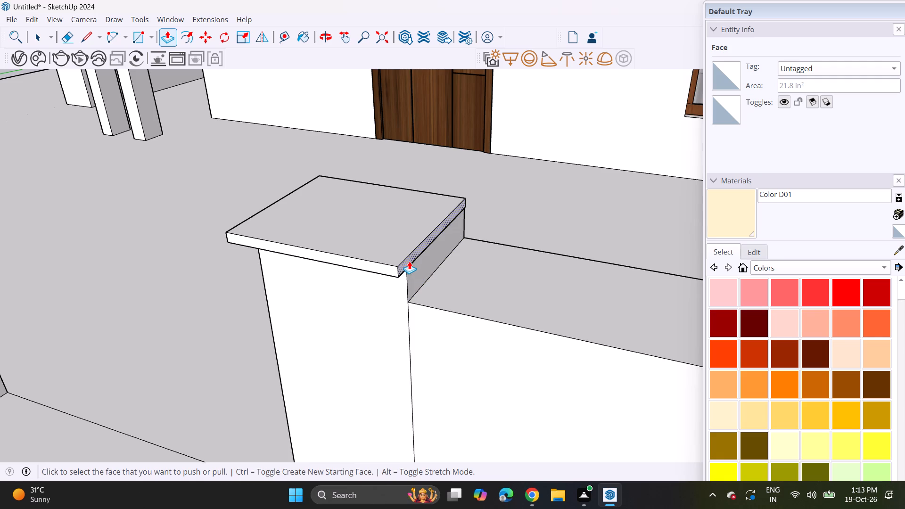
left_click(407, 261)
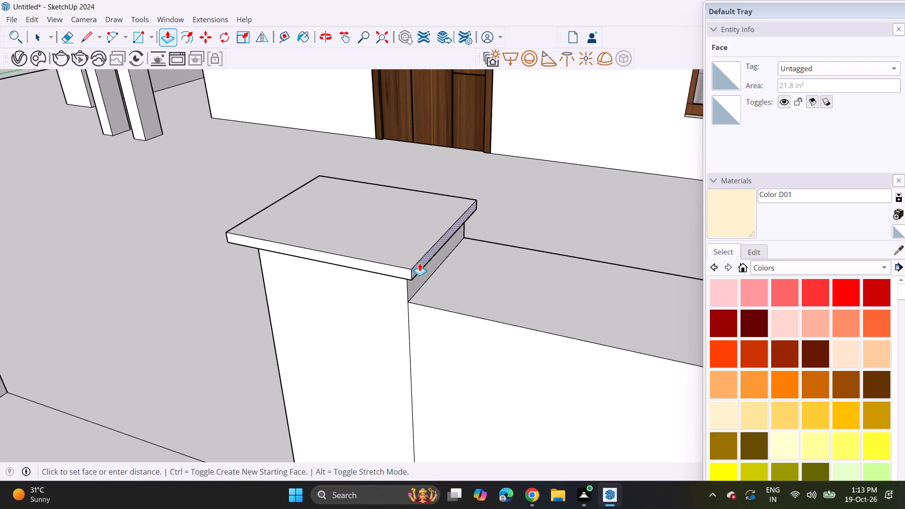
left_click(424, 264)
middle_click_drag(453, 230, 164, 270)
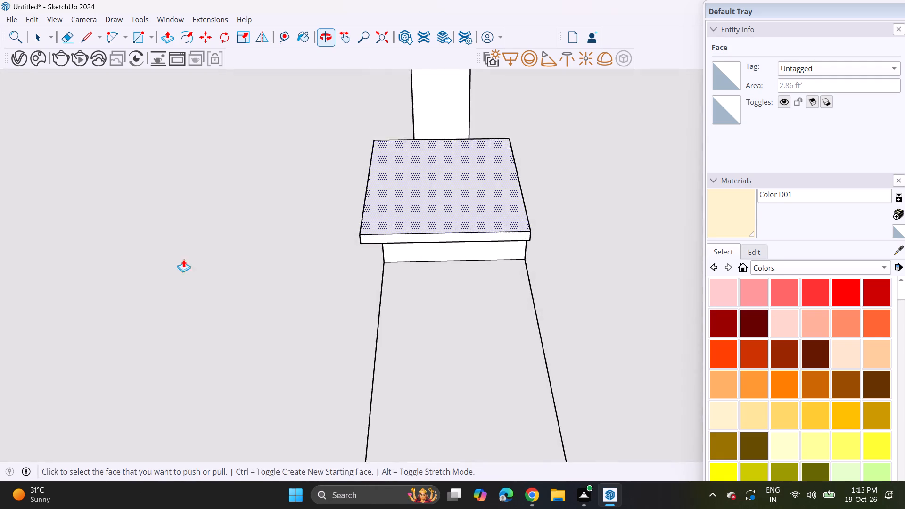
middle_click_drag(567, 181, 442, 174)
double_click(447, 197)
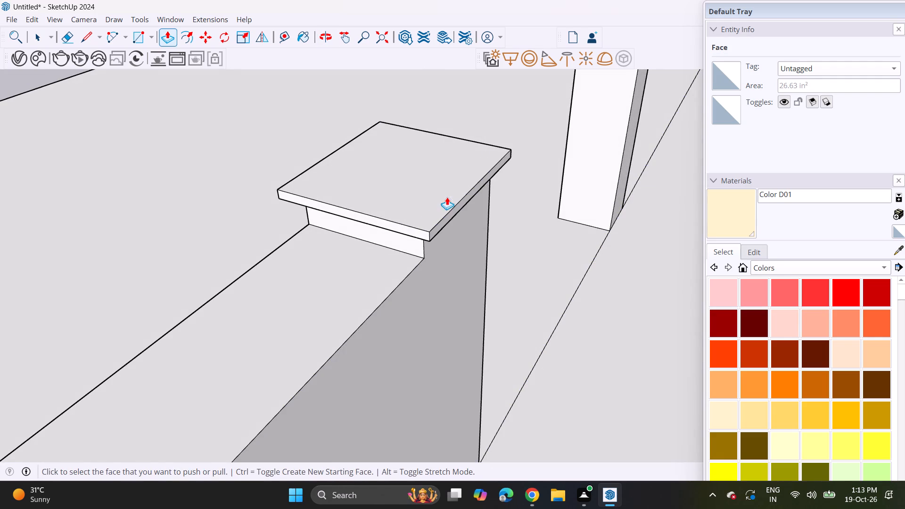
Review the capped blocks along the front boundary from a full front view of the house.
middle_click_drag(403, 205, 757, 127)
scroll(436, 227, "down", 9)
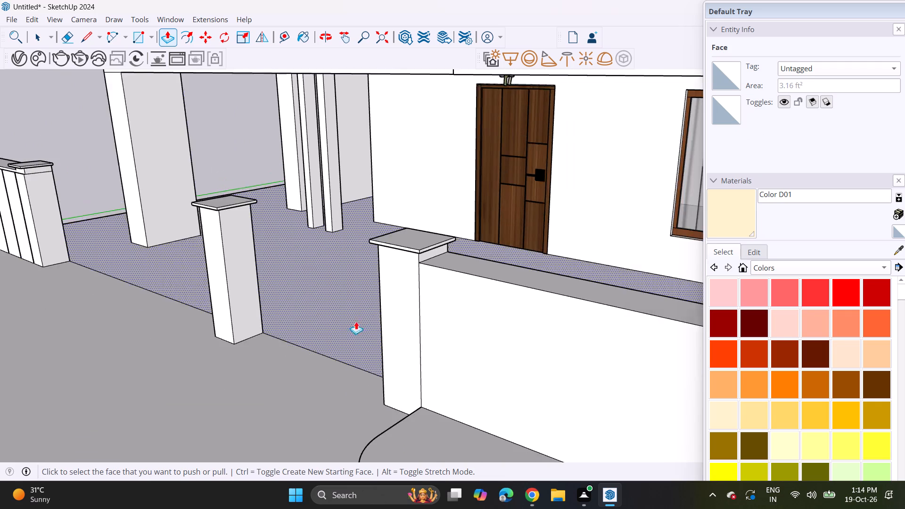
scroll(356, 321, "down", 5)
middle_click_drag(338, 362, 455, 296)
scroll(443, 304, "down", 4)
middle_click_drag(430, 312, 477, 315)
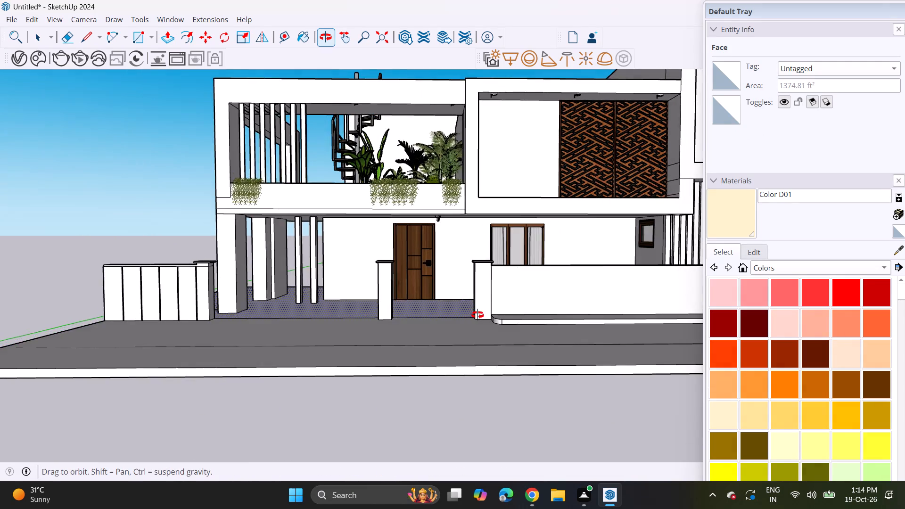
middle_click_drag(477, 315, 479, 315)
scroll(470, 313, "down", 9)
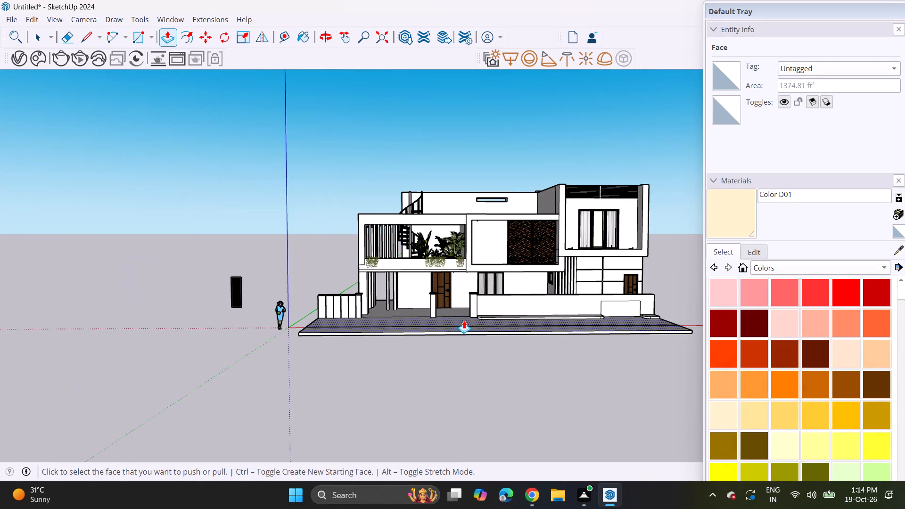
Draw a narrow full-height rectangle on the long wall's front face, in front of the vertical fins beside the porch.
middle_click_drag(466, 307, 382, 295, "shift")
scroll(513, 293, "up", 8)
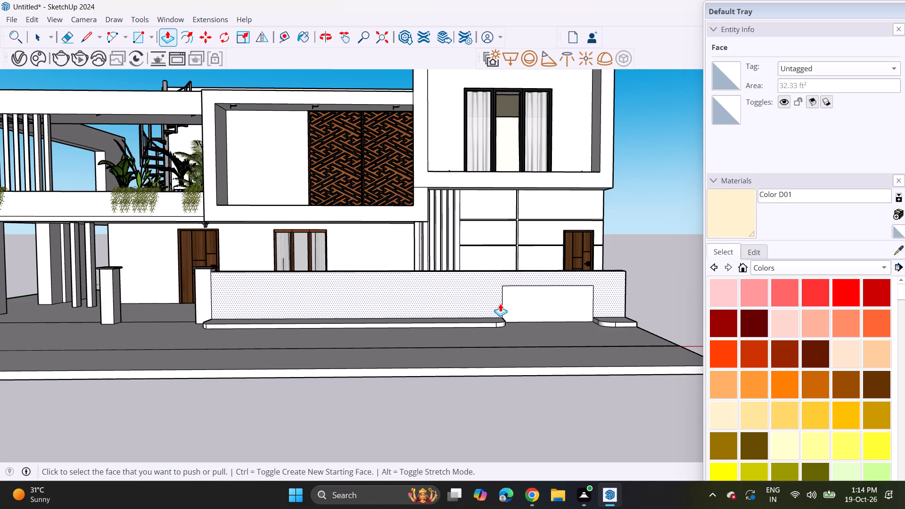
middle_click_drag(469, 295, 456, 318)
scroll(452, 298, "up", 4)
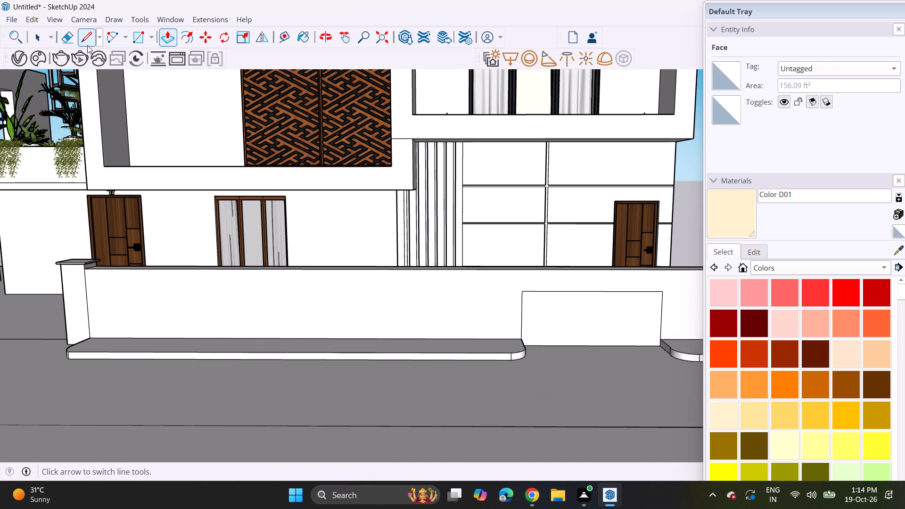
left_click(94, 39)
left_click_drag(135, 37, 140, 37)
scroll(409, 303, "up", 4)
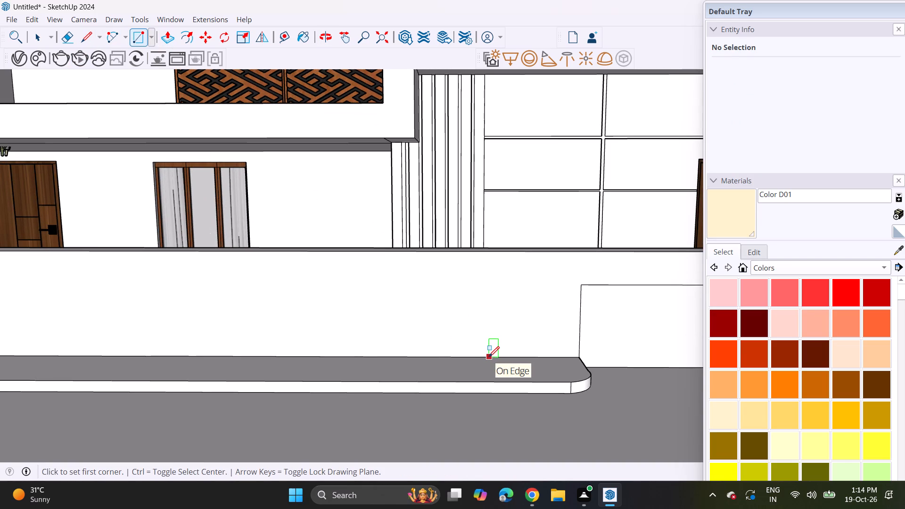
left_click(420, 359)
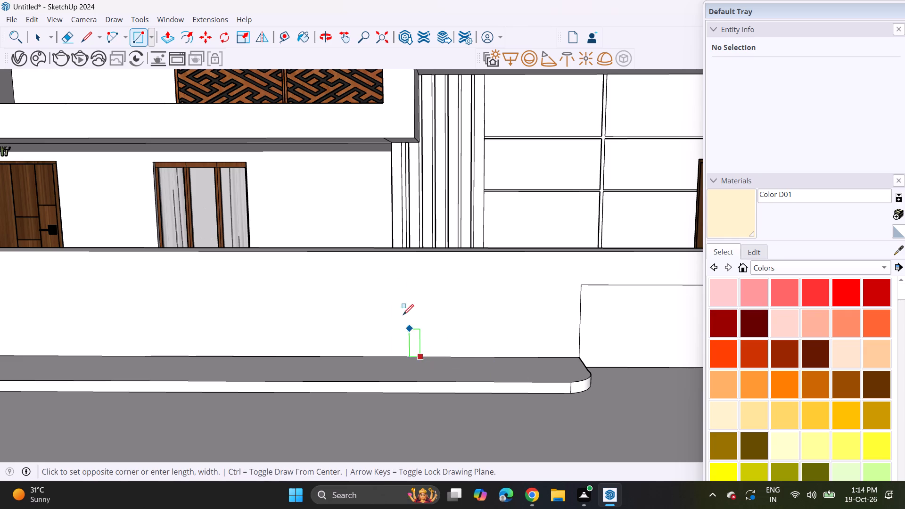
left_click(390, 254)
Draw a matching rectangle across the wall's top face, directly above the narrow front rectangle.
middle_click_drag(400, 248, 403, 328)
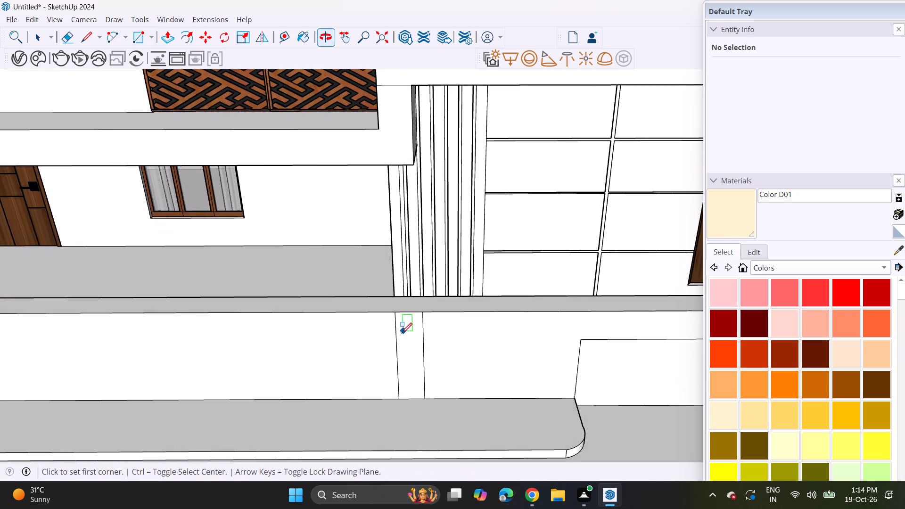
scroll(410, 296, "up", 5)
left_click_drag(382, 327, 388, 321)
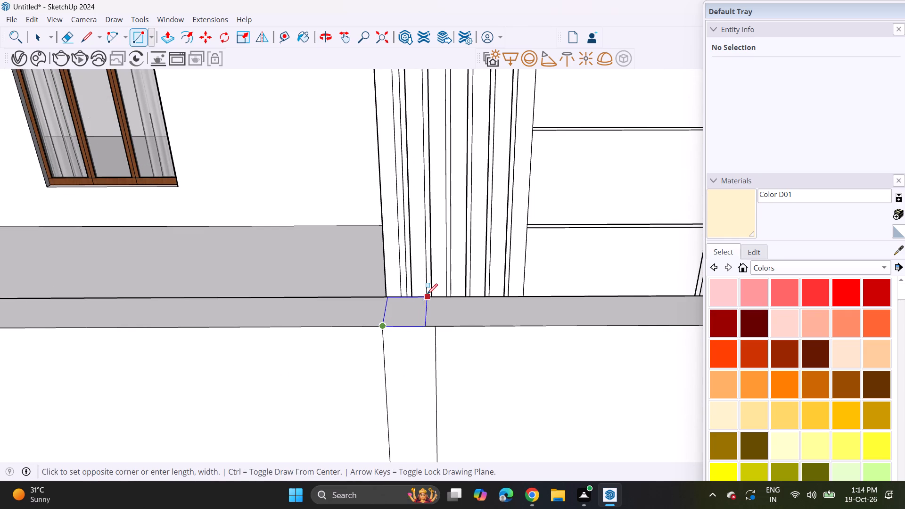
left_click(436, 294)
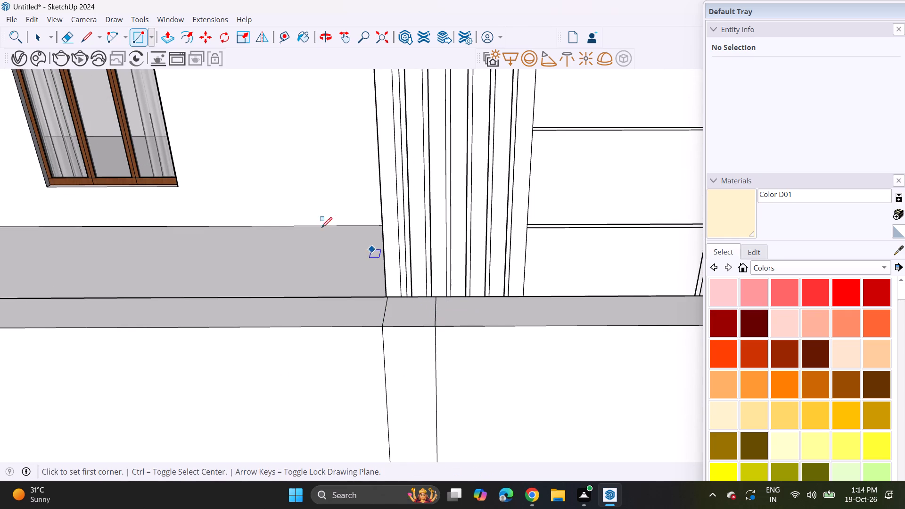
Push/Pull the small rectangle on the wall's top face up to the underside of the wall-end cap slab.
left_click(174, 37)
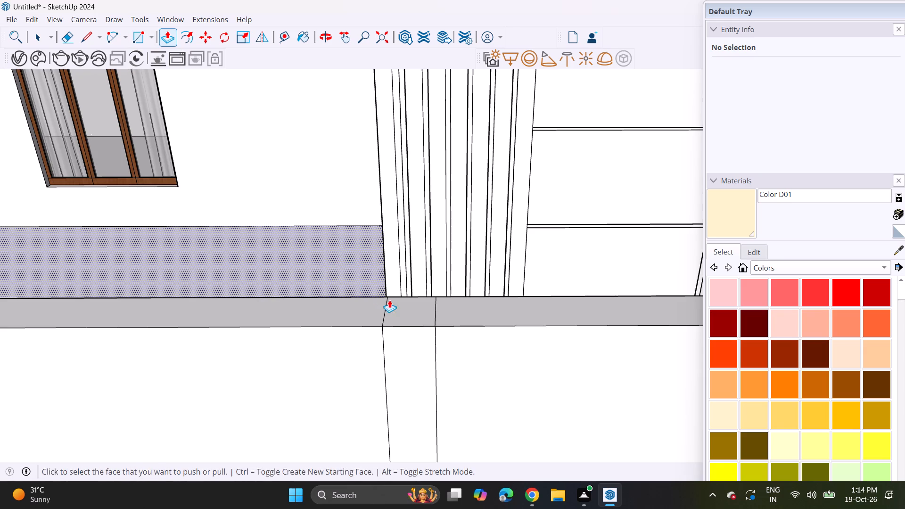
left_click(407, 305)
left_click(408, 311)
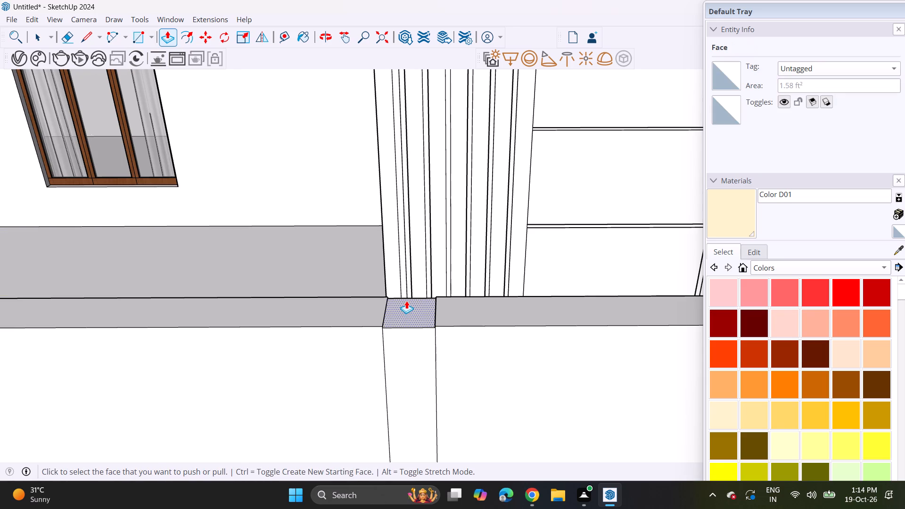
key("ctrl+z")
left_click(411, 311)
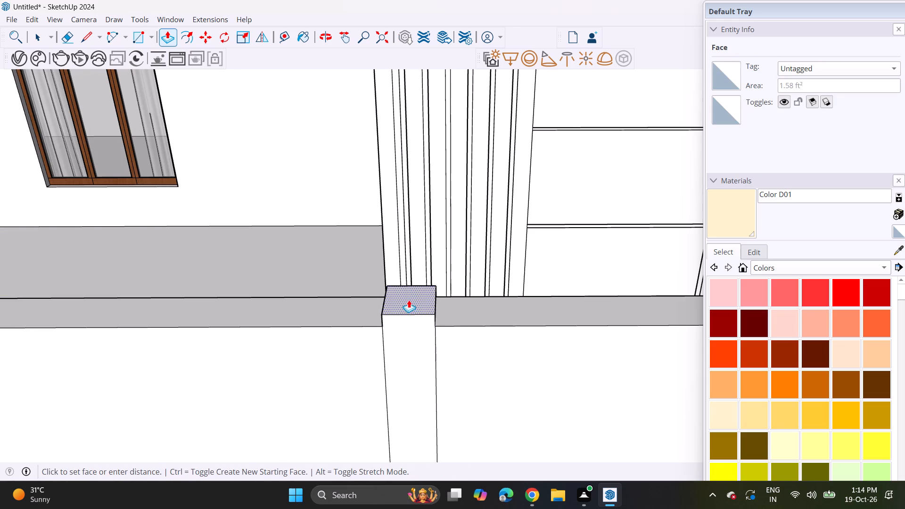
scroll(388, 301, "down", 5)
middle_click_drag(376, 310, 618, 278, "shift")
scroll(618, 278, "up", 1, "shift")
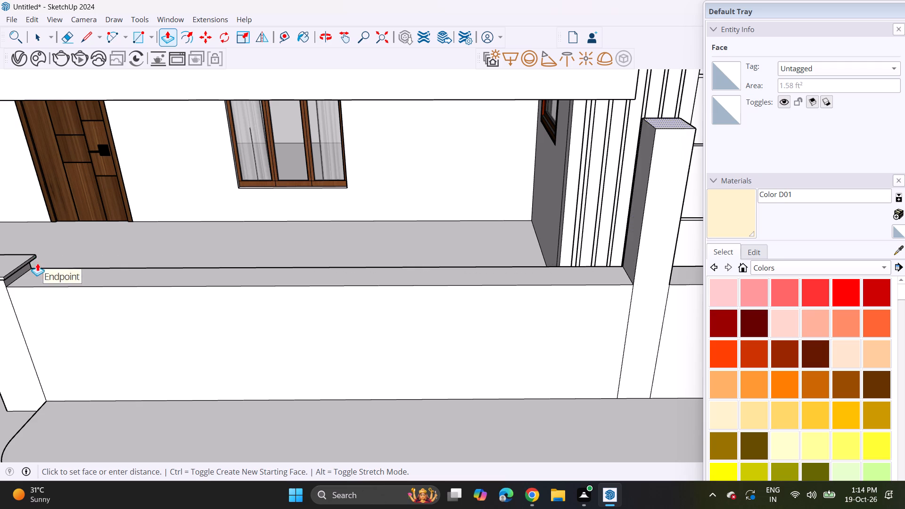
scroll(22, 262, "up", 4)
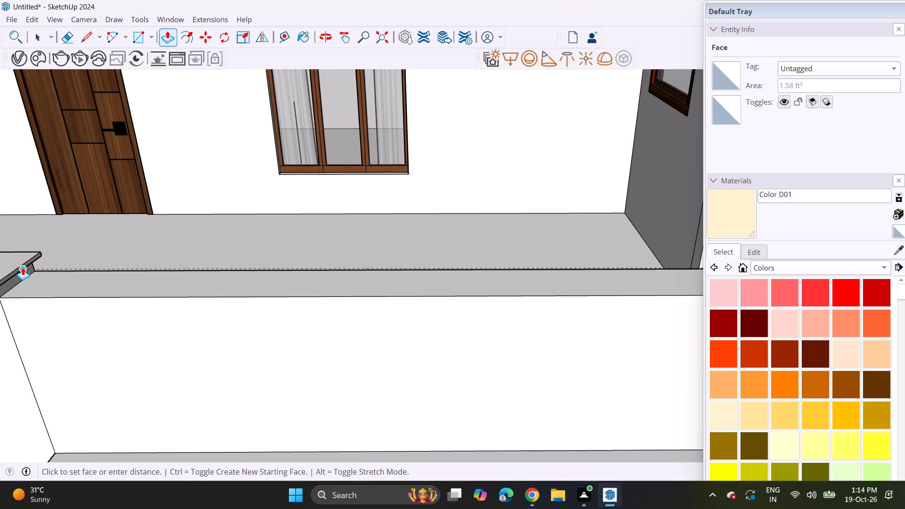
left_click(23, 267)
Push/Pull a cap slab up from the new mid-wall block to match the wall-end cap slab's height.
scroll(31, 272, "down", 5)
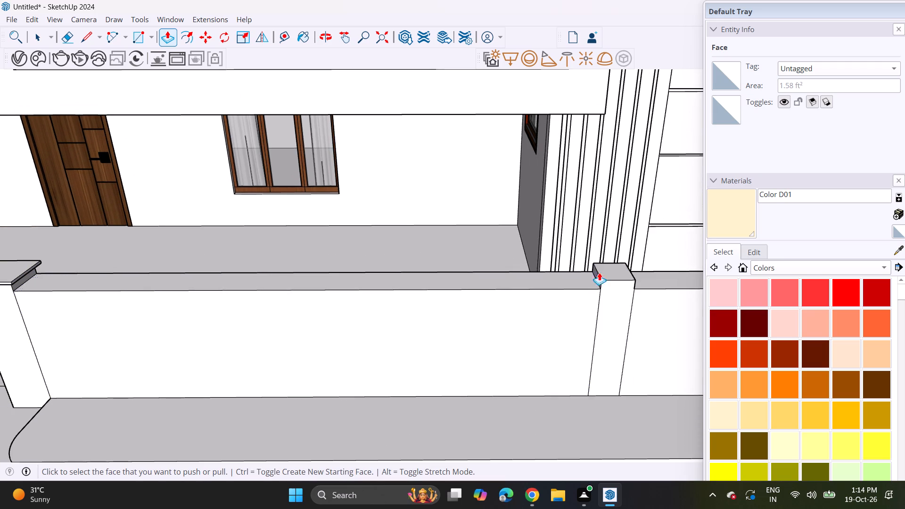
left_click(618, 263)
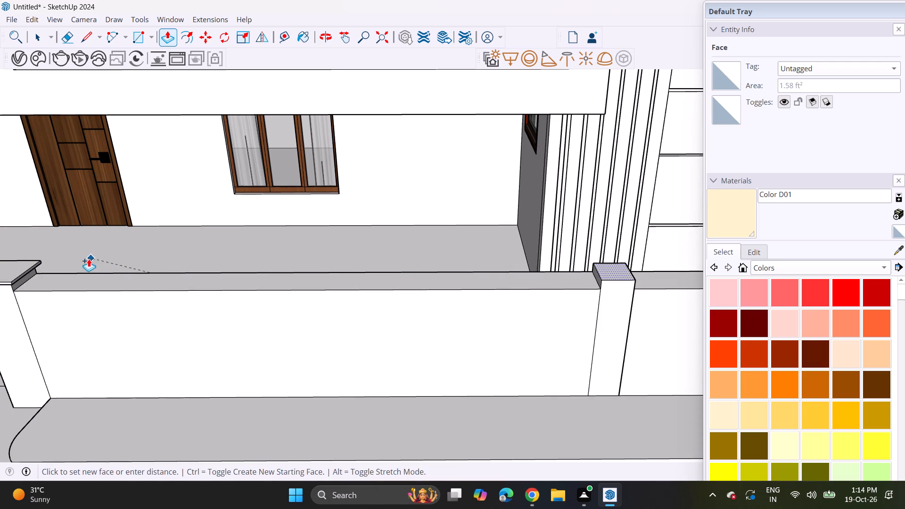
left_click(34, 264)
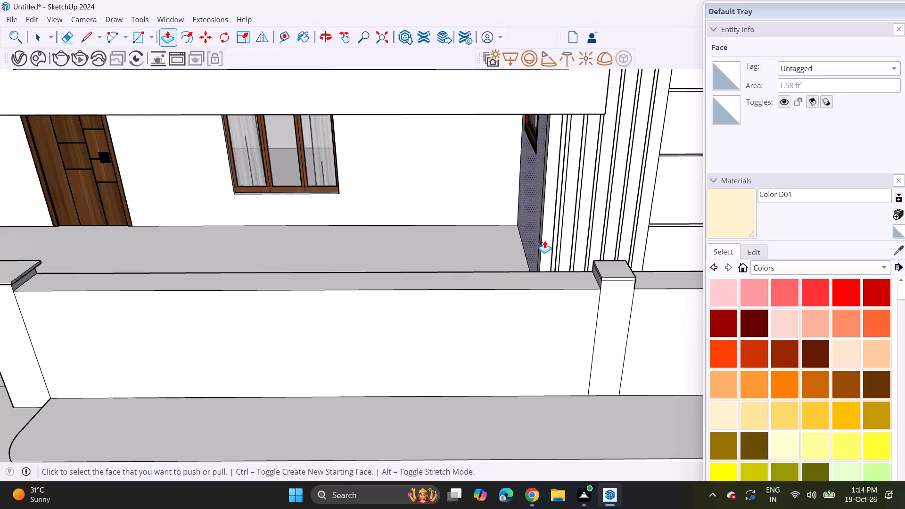
Push/Pull the mid-wall cap slab's front face outward to form an overhang.
scroll(632, 277, "up", 17)
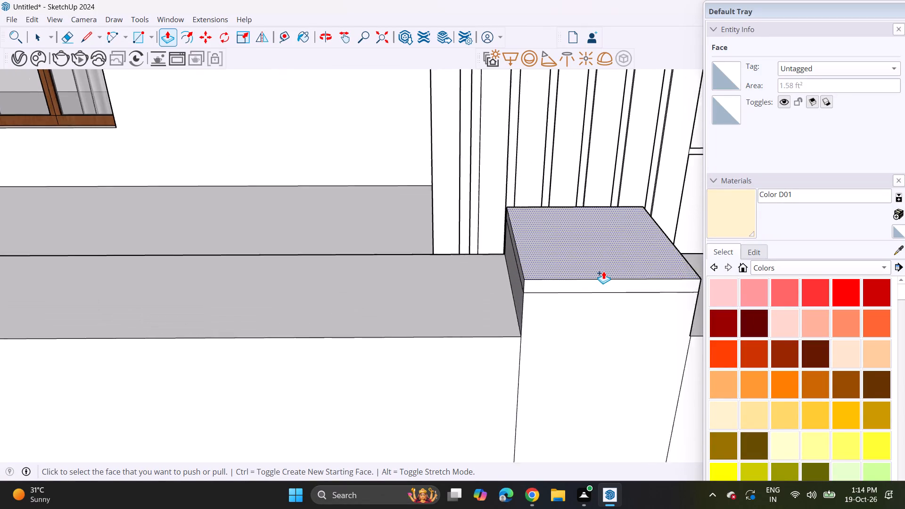
scroll(603, 271, "up", 2)
left_click(598, 287)
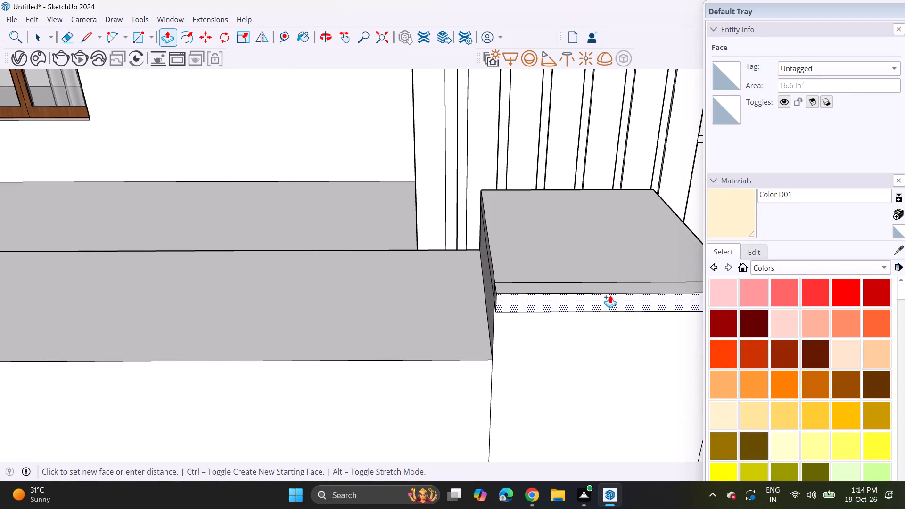
left_click(610, 296)
Repeat the same outward Push/Pull distance on the mid-wall cap slab's two side faces and its back face.
middle_click_drag(502, 293, 566, 261)
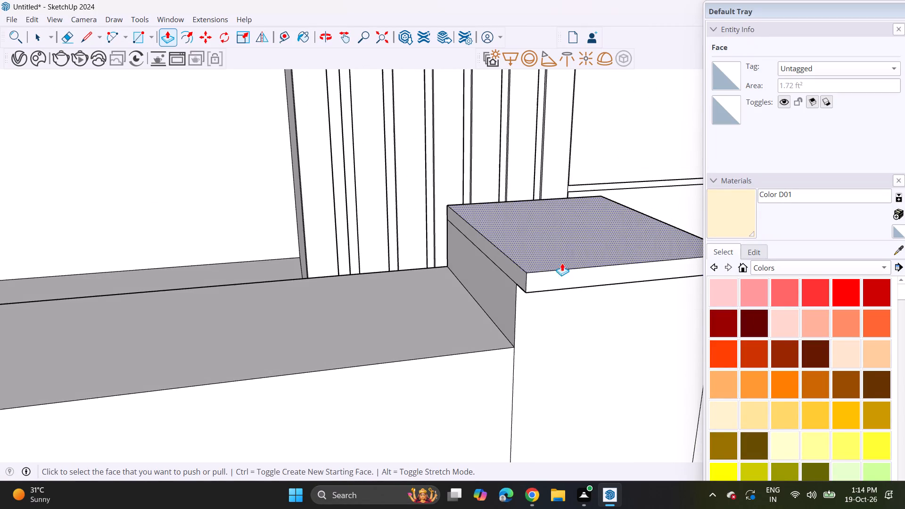
double_click(512, 267)
middle_click_drag(573, 262, 429, 267)
scroll(429, 267, "up", 1)
middle_click_drag(525, 242, 366, 249, "shift")
scroll(363, 249, "up", 1, "shift")
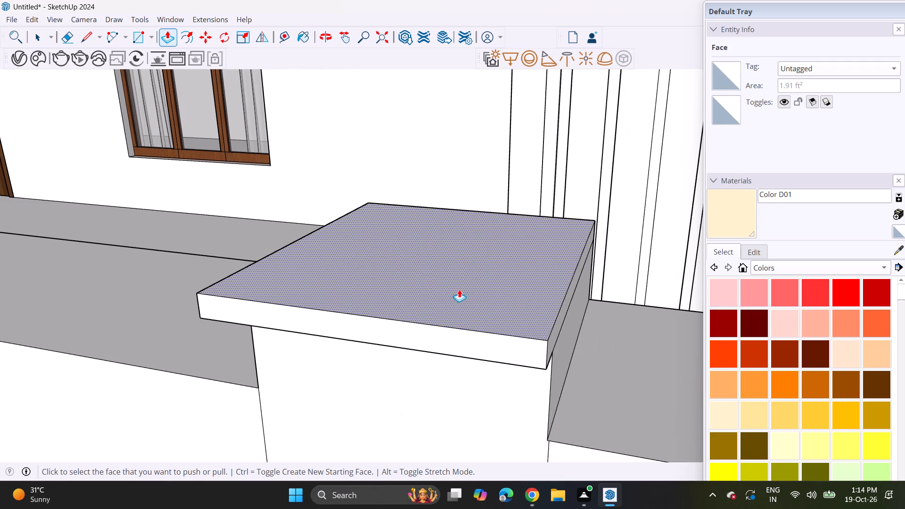
double_click(562, 309)
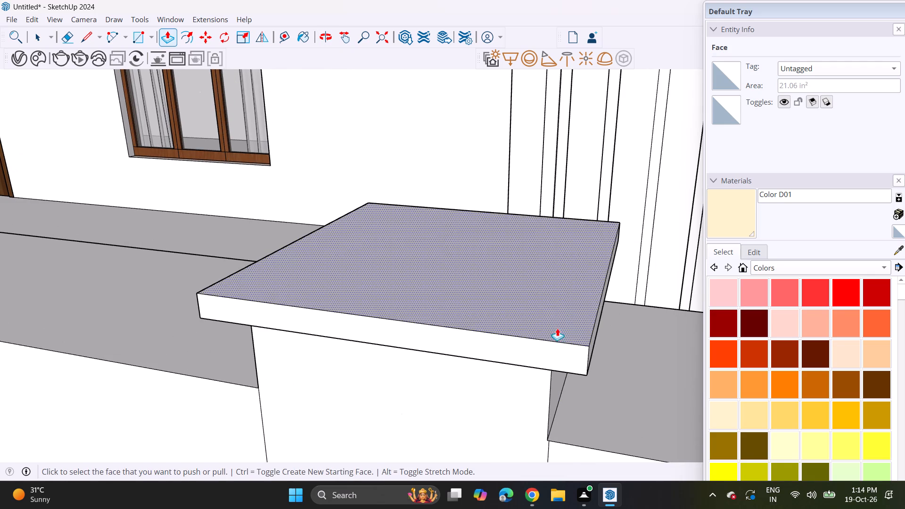
middle_click_drag(564, 294, 592, 238)
middle_click_drag(574, 246, 74, 314)
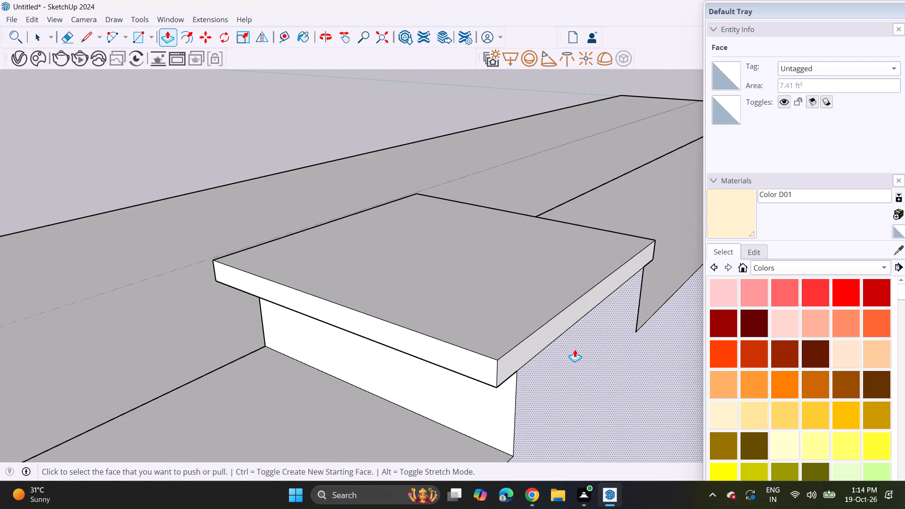
double_click(553, 336)
middle_click_drag(421, 318, 823, 234)
scroll(321, 302, "down", 13)
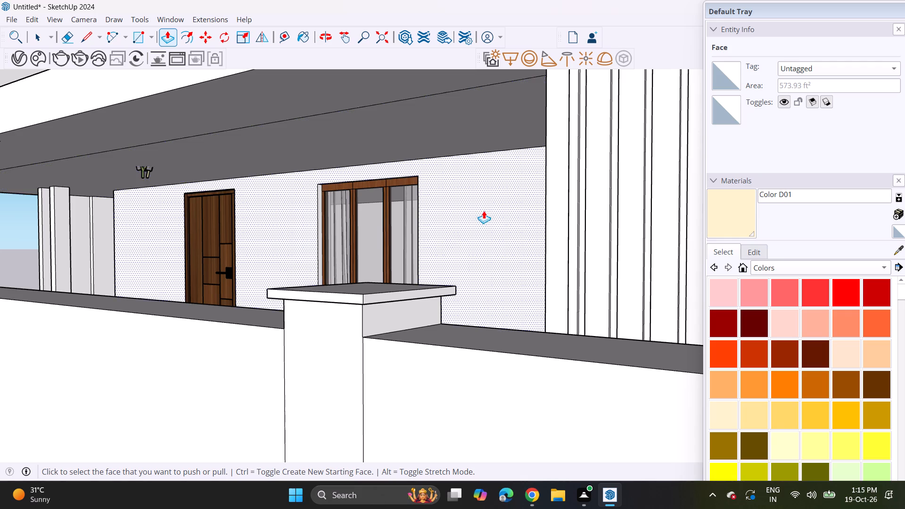
Move the Coqueiro palm component upward so its trunk bases no longer protrude below the ceiling above the ground-floor entrance door.
scroll(451, 237, "down", 5)
middle_click_drag(206, 240, 265, 230)
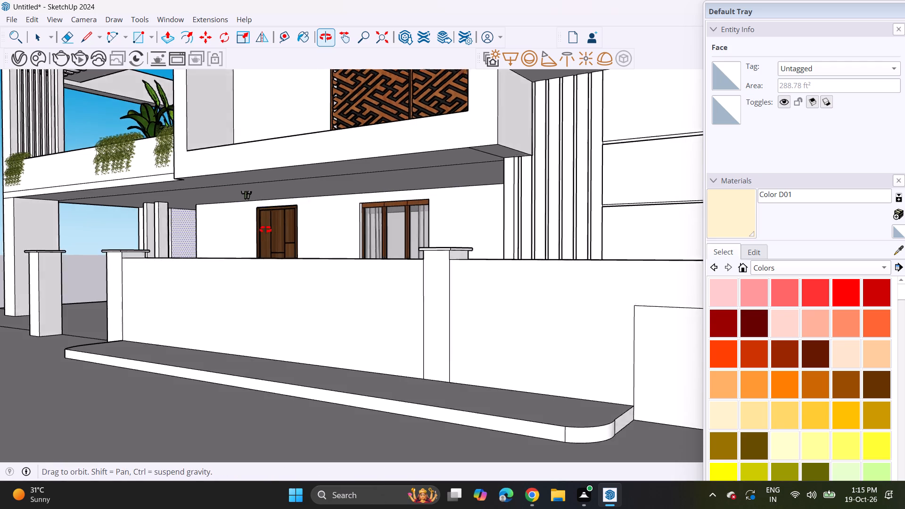
middle_click_drag(265, 230, 312, 225)
scroll(205, 187, "up", 15)
key("space")
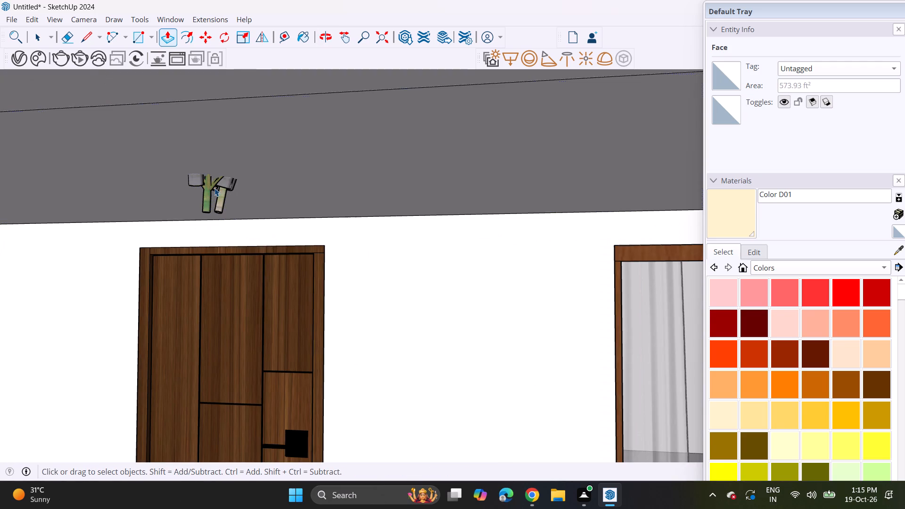
left_click(214, 188)
scroll(217, 190, "up", 3)
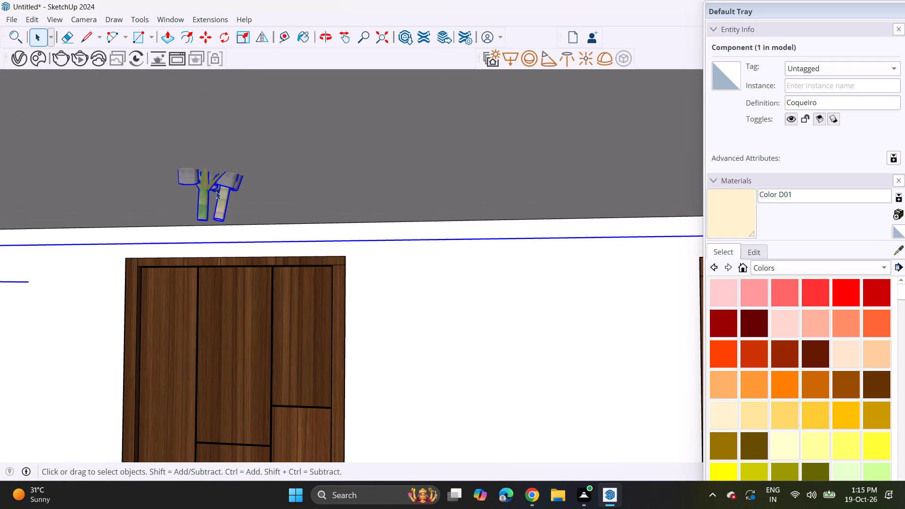
left_click(208, 44)
left_click(227, 215)
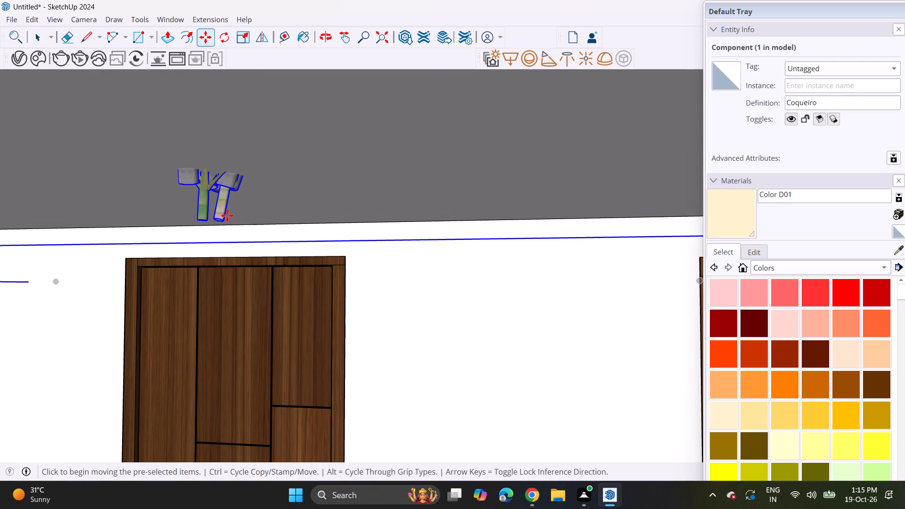
left_click(225, 166)
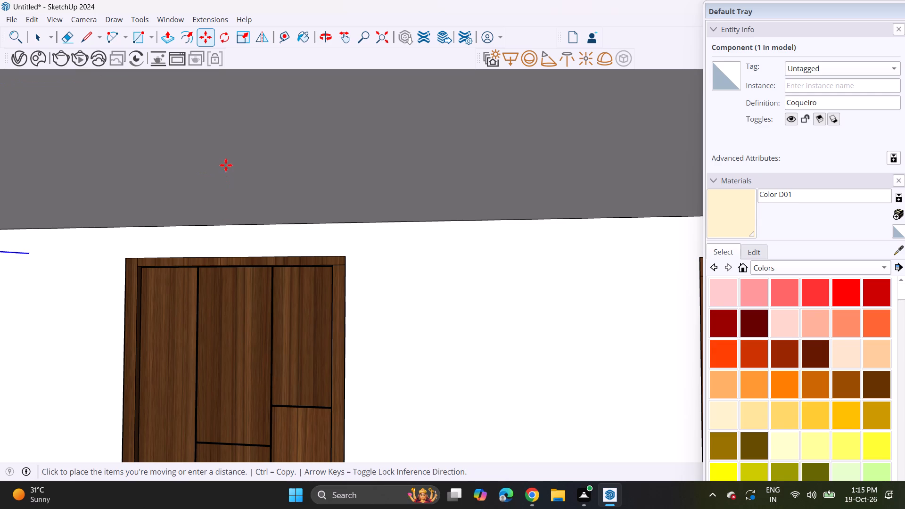
key("space")
left_click(236, 168)
Push/Pull the large rectangle on the front boundary wall's outer face slightly inward, forming a shallow recess beside the raised kerb.
scroll(231, 176, "down", 16)
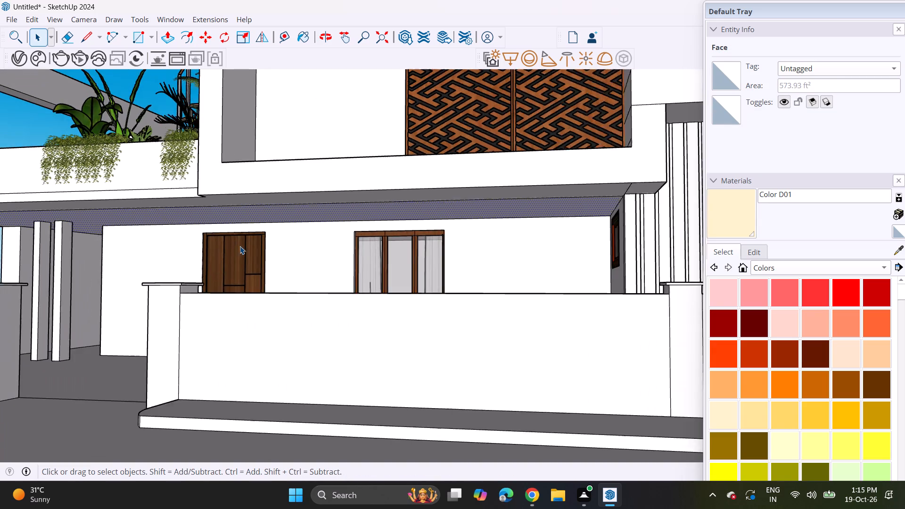
scroll(240, 246, "down", 3)
middle_click_drag(239, 253, 294, 282)
scroll(289, 284, "down", 2)
middle_click_drag(280, 314, 296, 299)
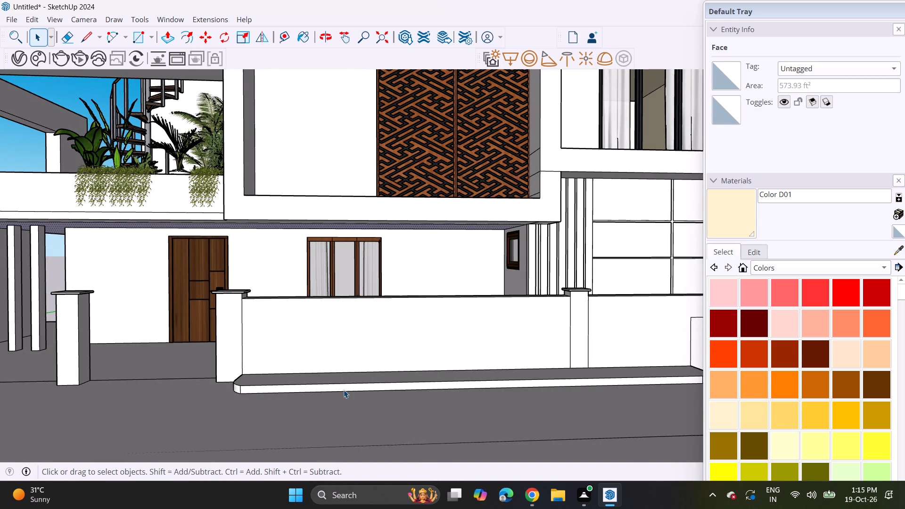
scroll(346, 390, "down", 5)
scroll(660, 389, "up", 12)
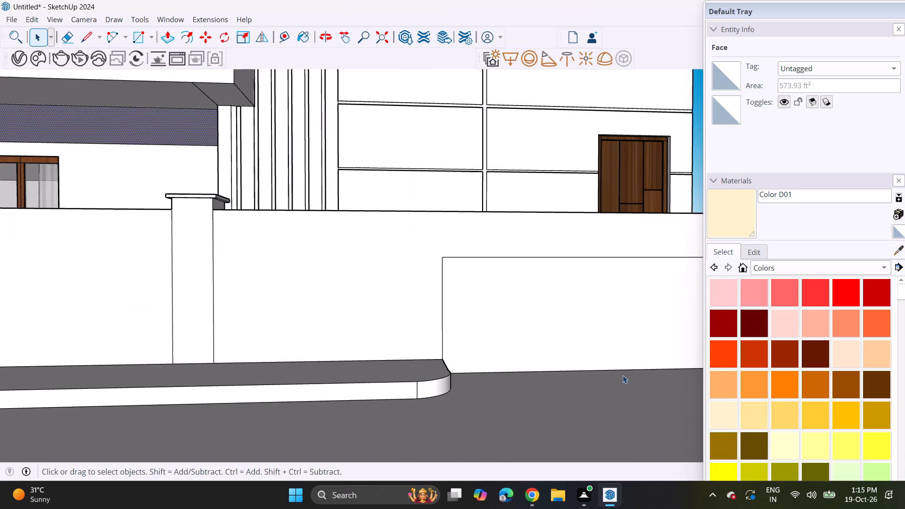
middle_click_drag(624, 371, 502, 392)
middle_click_drag(494, 390, 255, 469)
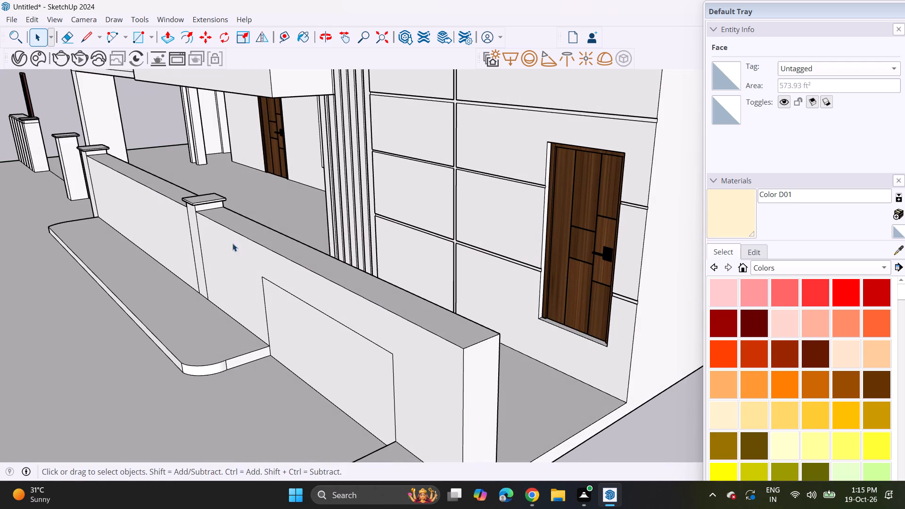
left_click(171, 42)
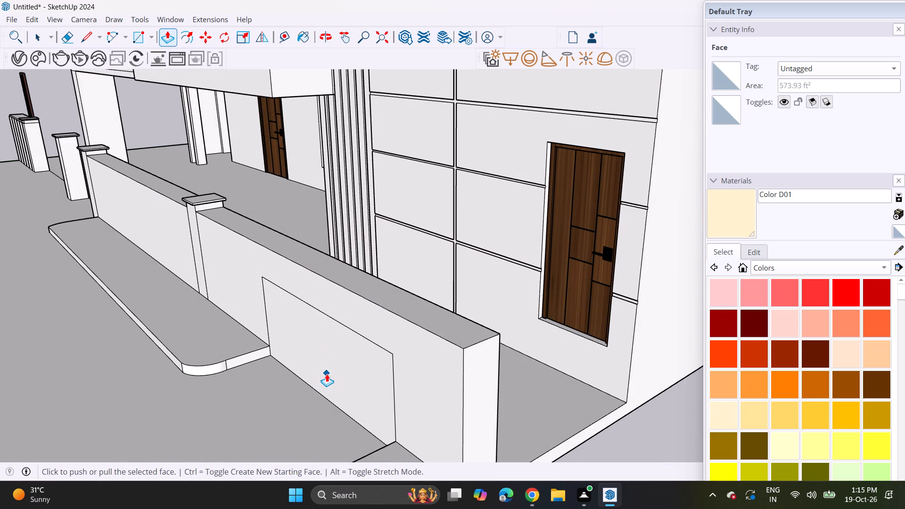
key("Escape")
left_click(328, 382)
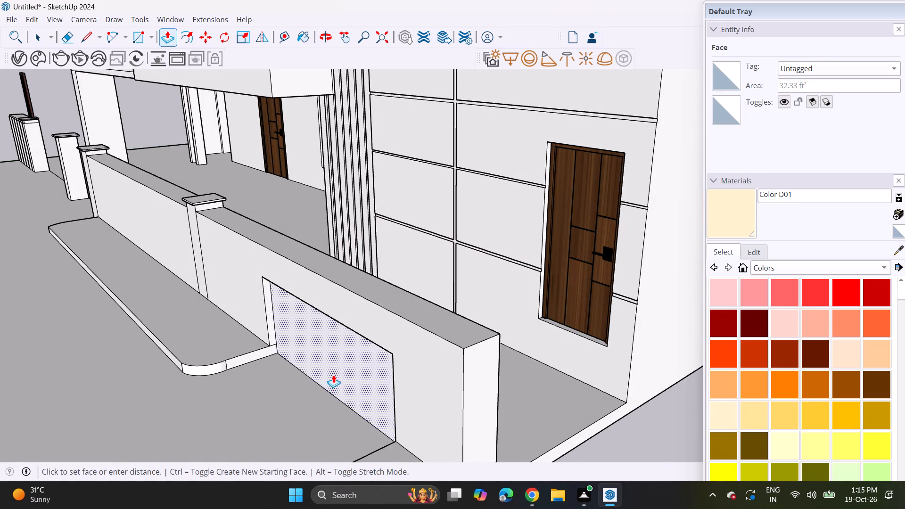
left_click(333, 375)
Copy the recess's bottom edge up to its top corner and divide the distance into 4 equal horizontal bands.
middle_click_drag(322, 375, 458, 306)
scroll(471, 324, "up", 2)
middle_click_drag(460, 332, 349, 374, "shift")
middle_click_drag(358, 373, 467, 374)
scroll(467, 374, "up", 1)
key("space")
left_click(461, 384)
scroll(464, 386, "up", 5)
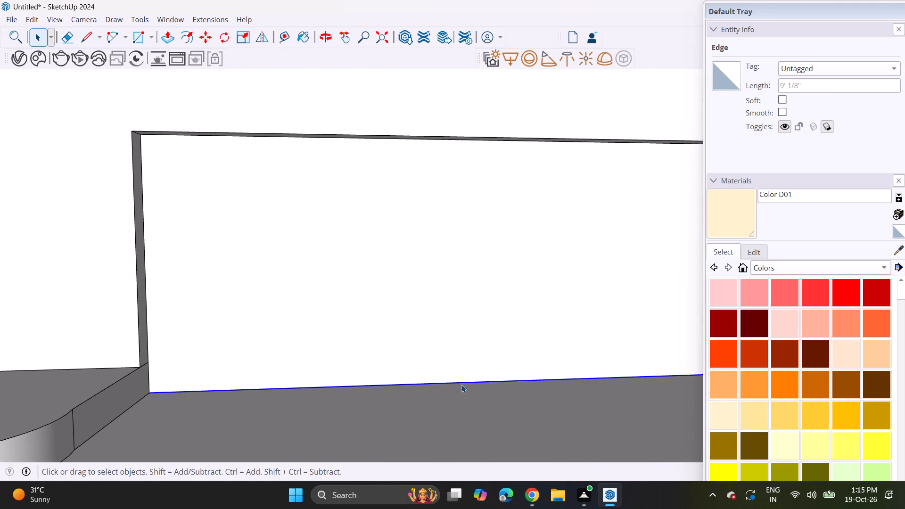
key("m")
left_click(149, 395)
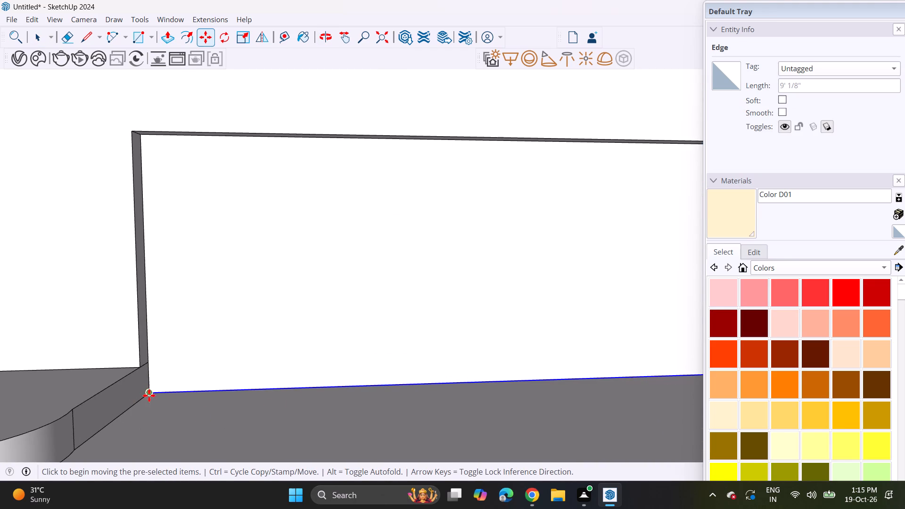
middle_click_drag(140, 266, 155, 338, "shift")
middle_click_drag(163, 274, 158, 213)
middle_click_drag(156, 197, 184, 340, "shift")
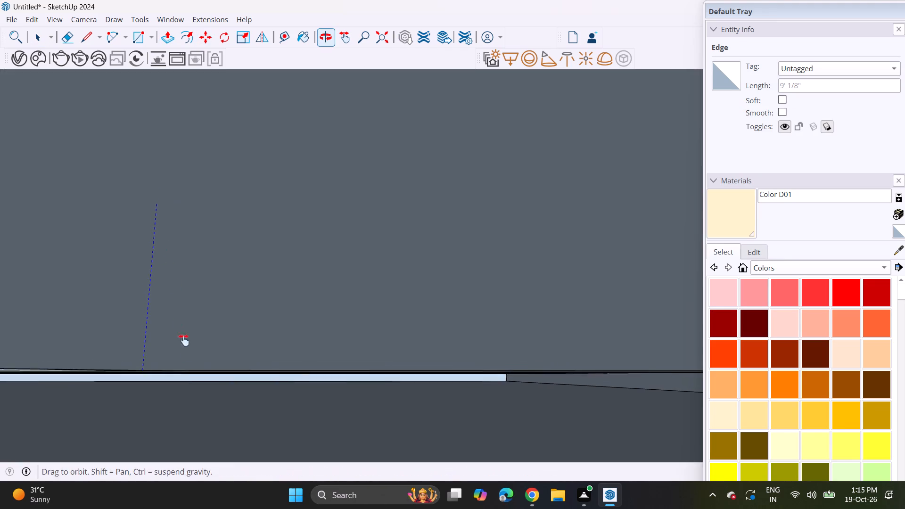
middle_click_drag(184, 340, 190, 369, "shift")
middle_click_drag(166, 181, 196, 360)
middle_click_drag(151, 182, 178, 310, "shift")
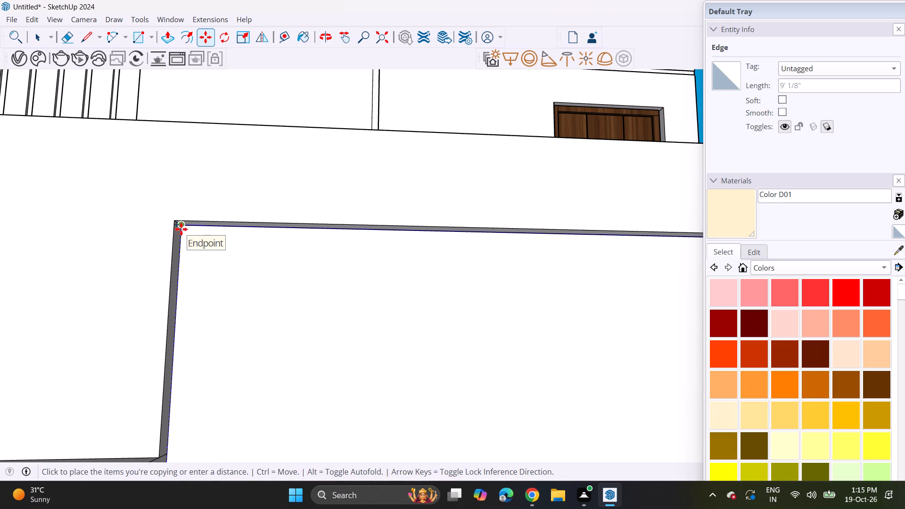
left_click(181, 229)
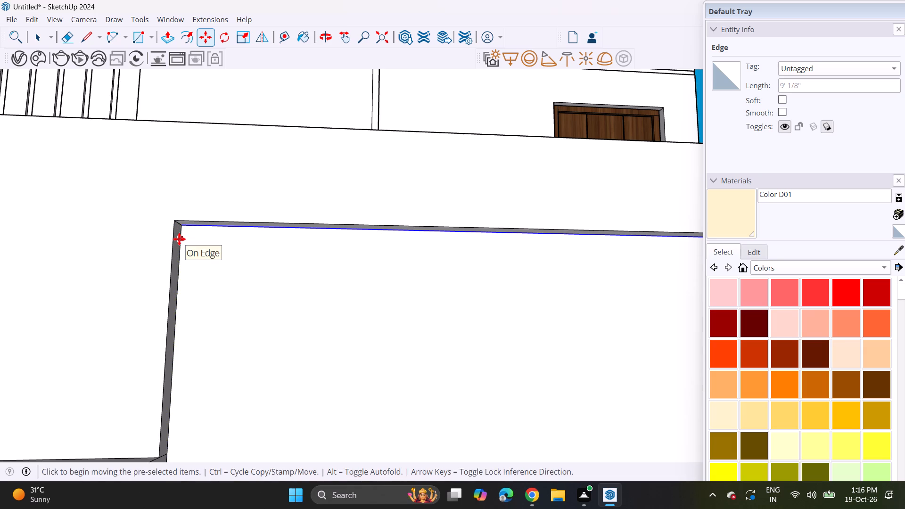
key("slash")
key("4")
key("Return")
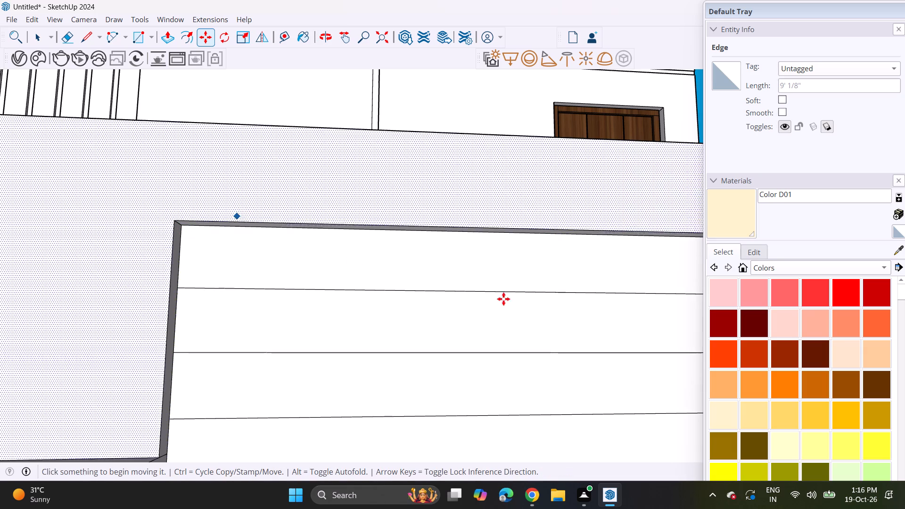
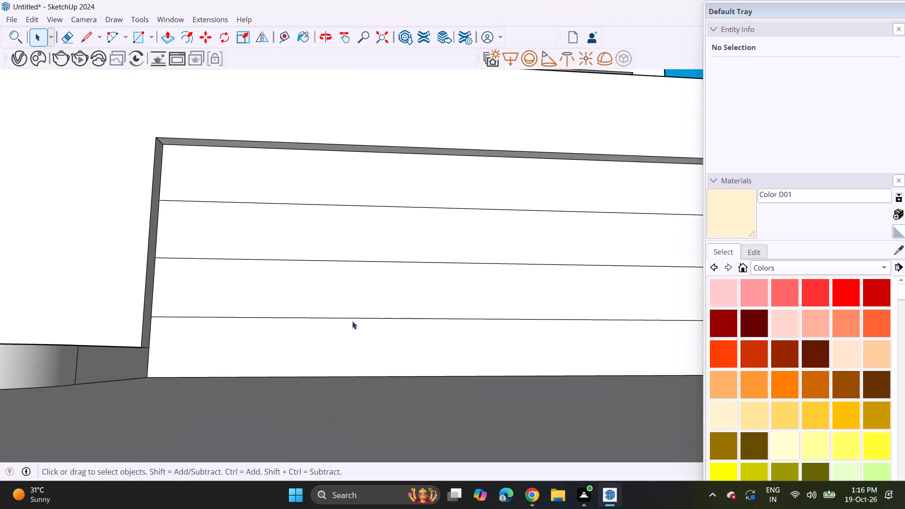
Copy the recessed panel's three horizontal dividing lines slightly upward along its side edge to form three thin strips.
middle_click_drag(352, 342, 352, 355)
scroll(370, 337, "up", 4)
left_click(371, 335)
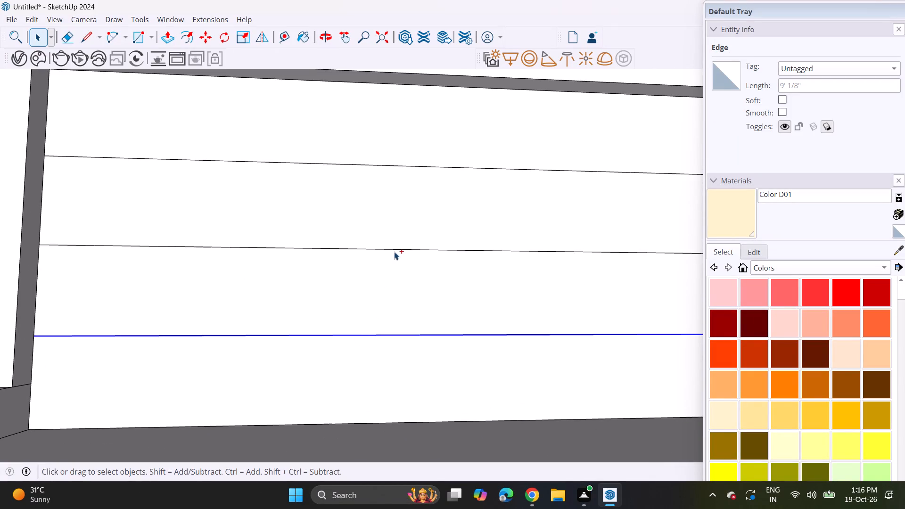
left_click(394, 252, "ctrl")
left_click(416, 170, "ctrl")
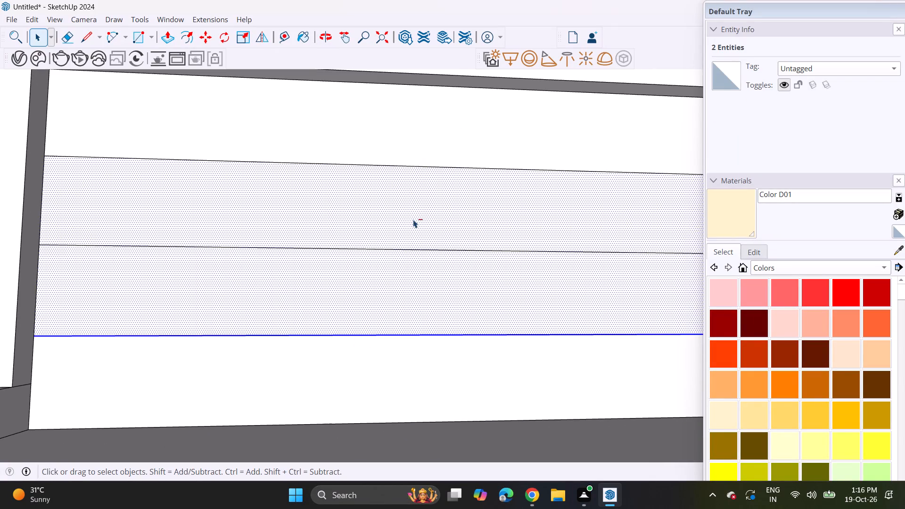
left_click(414, 246, "ctrl+shift")
left_click(416, 252, "ctrl+shift")
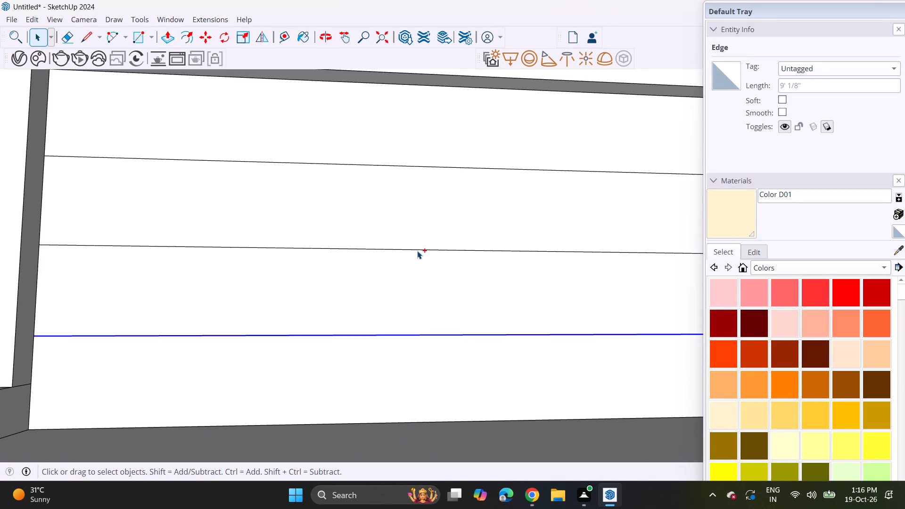
left_click(417, 251, "ctrl")
left_click(422, 168, "ctrl")
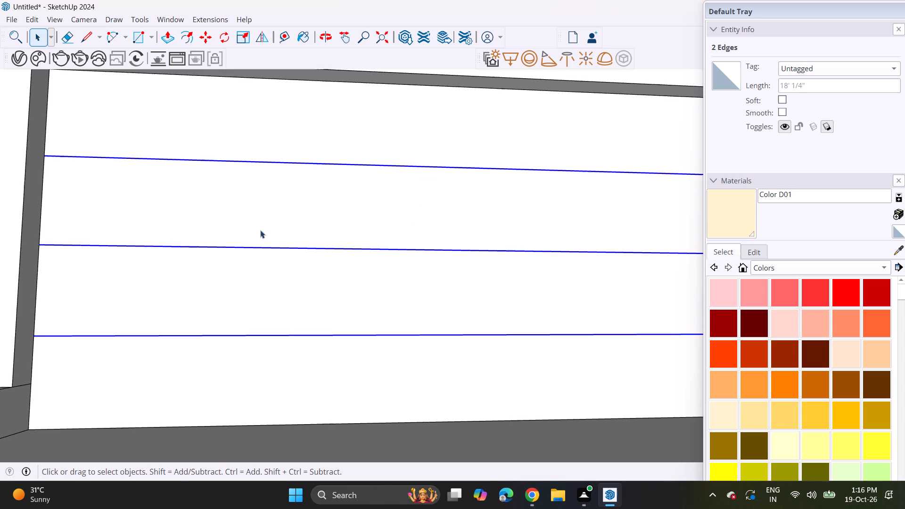
scroll(65, 195, "down", 3)
middle_click_drag(106, 205, 228, 259, "shift")
scroll(169, 236, "up", 2)
middle_click_drag(177, 225, 140, 239)
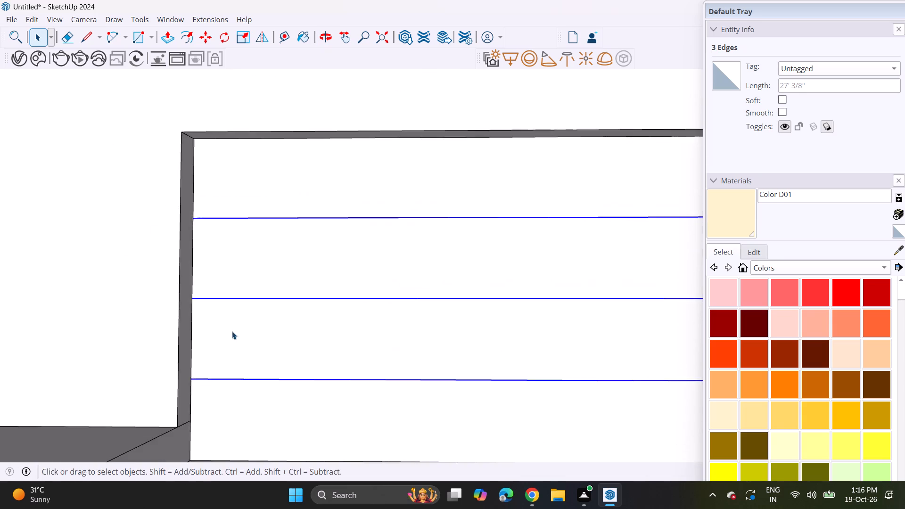
scroll(233, 341, "up", 7)
key("m")
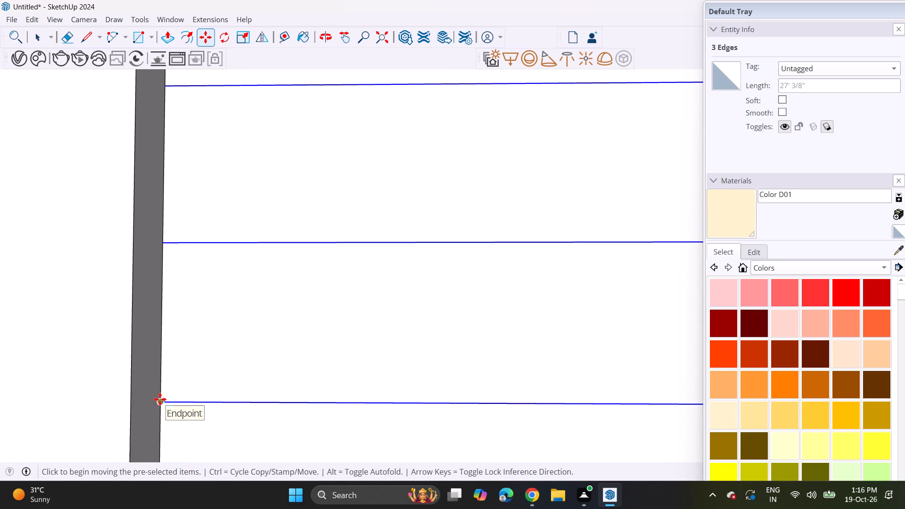
left_click(160, 399)
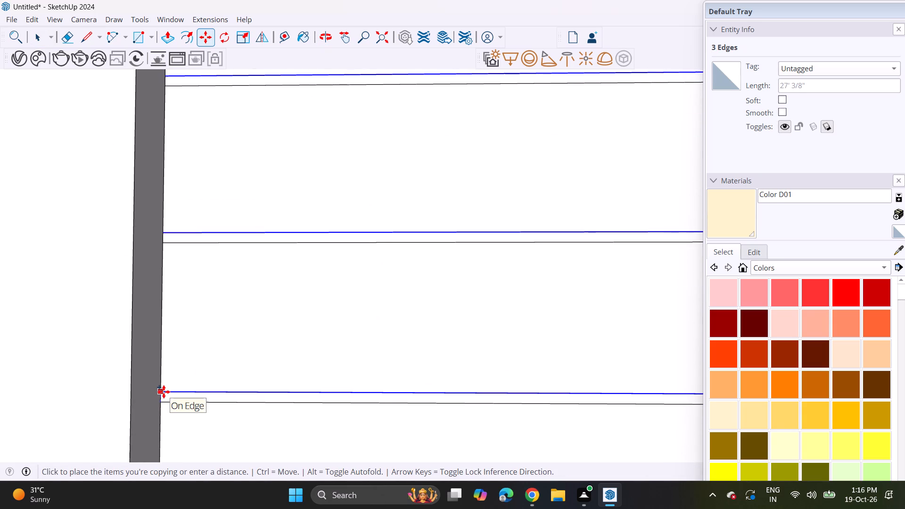
left_click(164, 392)
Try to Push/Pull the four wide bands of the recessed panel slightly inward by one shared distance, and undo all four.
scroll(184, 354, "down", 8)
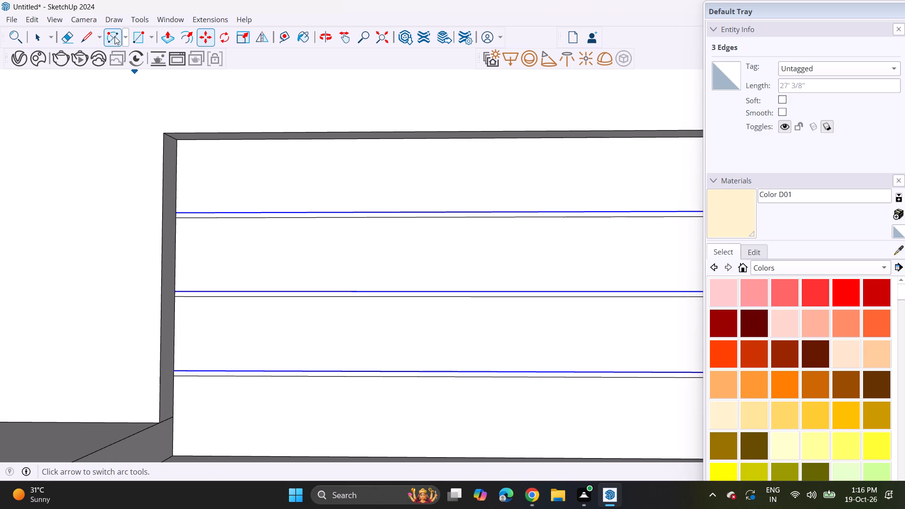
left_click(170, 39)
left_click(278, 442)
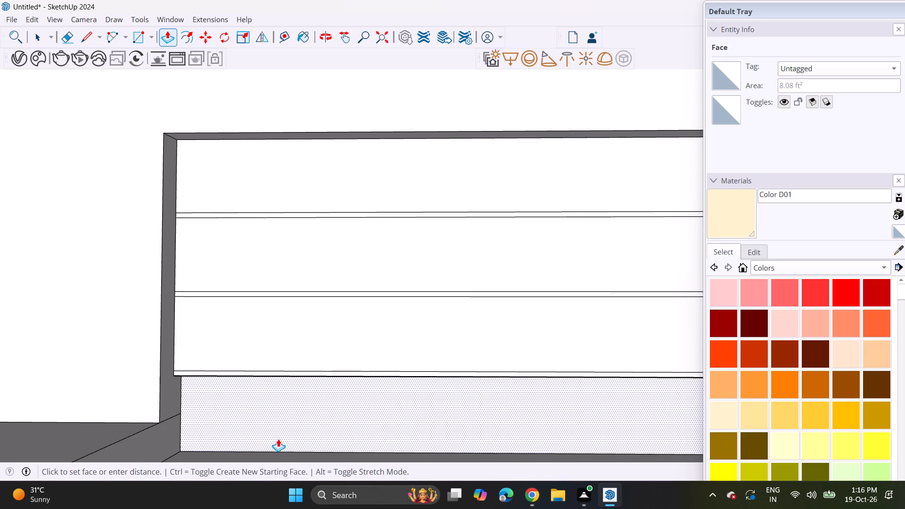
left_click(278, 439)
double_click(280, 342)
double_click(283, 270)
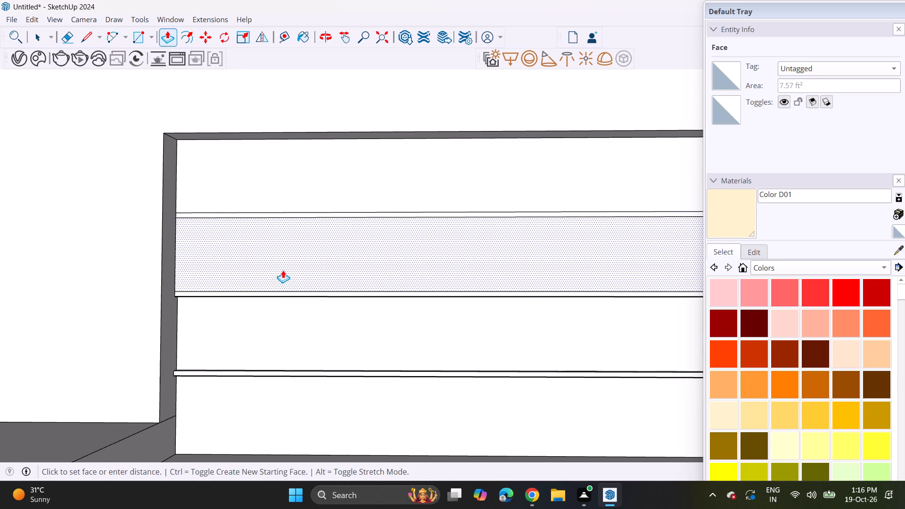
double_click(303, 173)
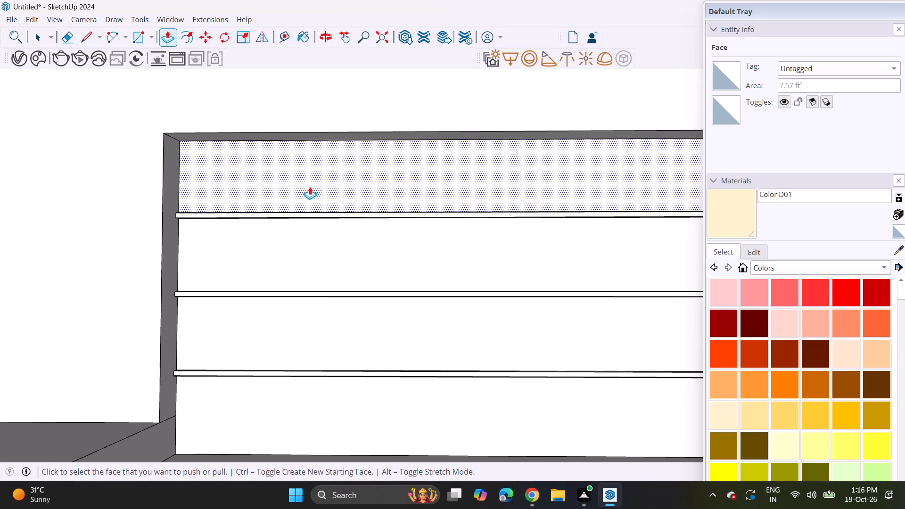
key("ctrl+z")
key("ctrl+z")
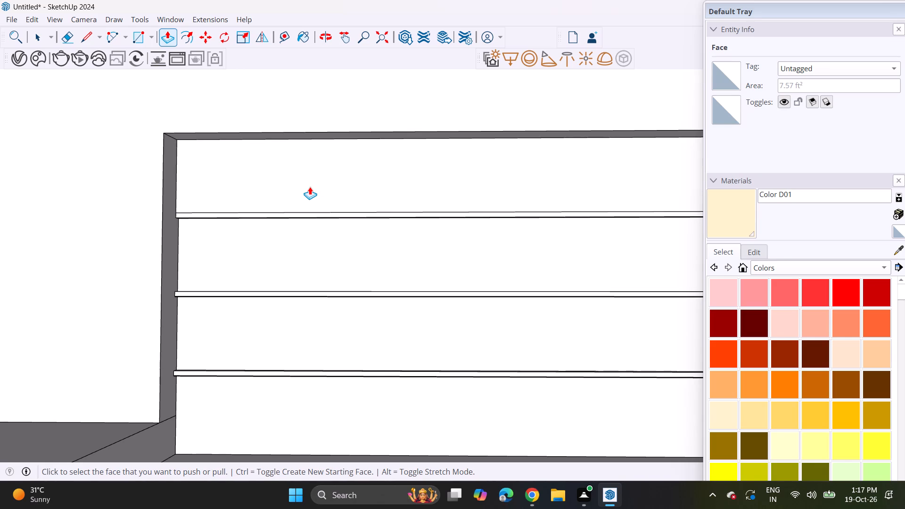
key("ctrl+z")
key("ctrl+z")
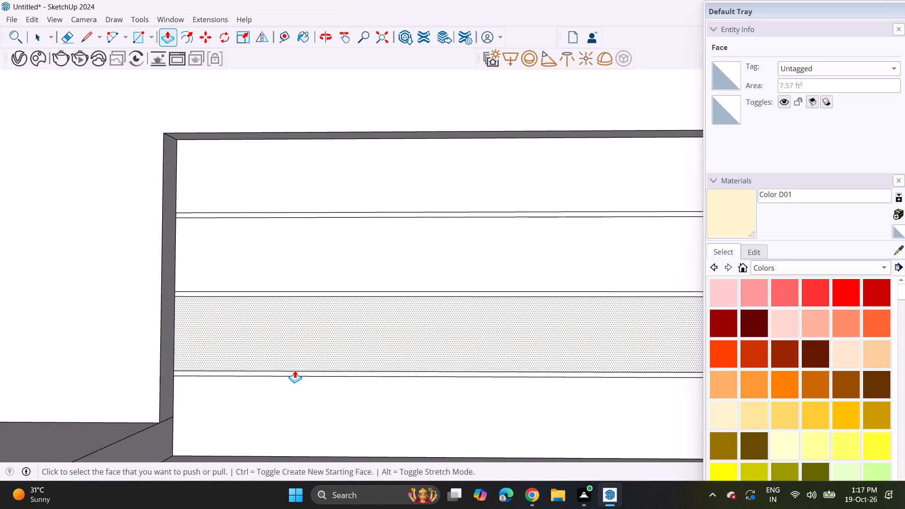
Repeat the last inward Push/Pull distance on the three thin strips to cut grooves between the recessed panel's bands.
double_click(293, 373)
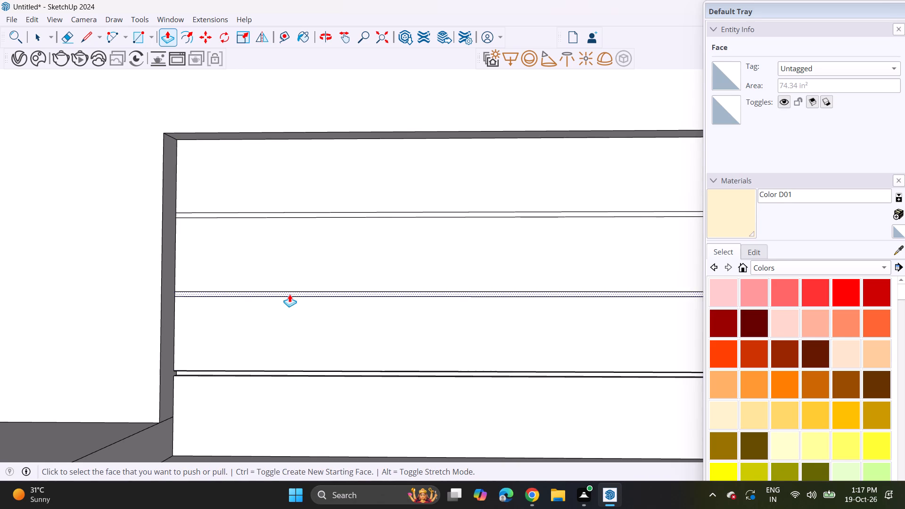
double_click(289, 293)
double_click(298, 214)
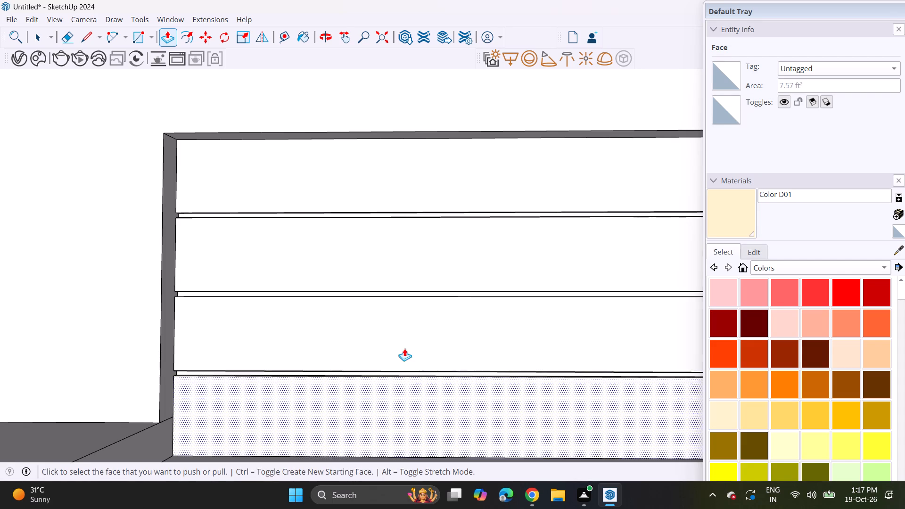
Examine the grooved recess within the whole front elevation, and inspect the underside of the recess's top edge from below.
scroll(404, 348, "down", 10)
scroll(391, 306, "down", 4)
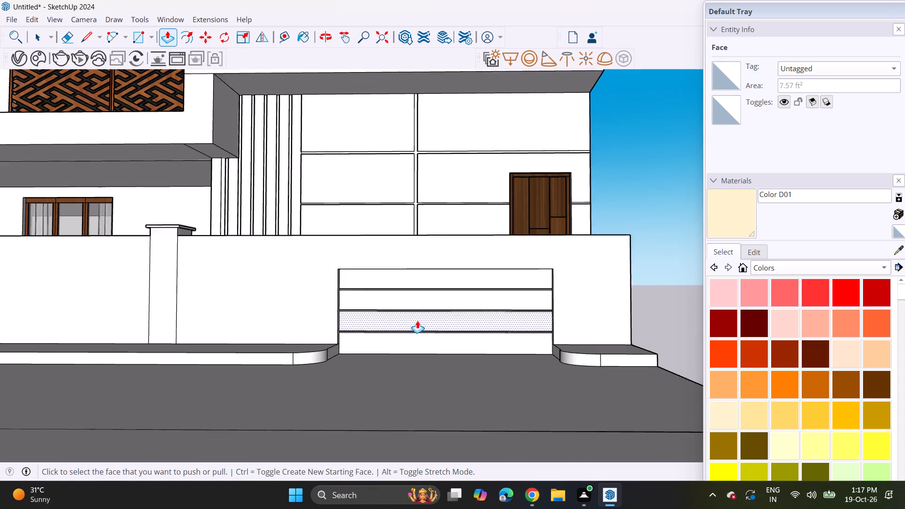
scroll(417, 320, "down", 1)
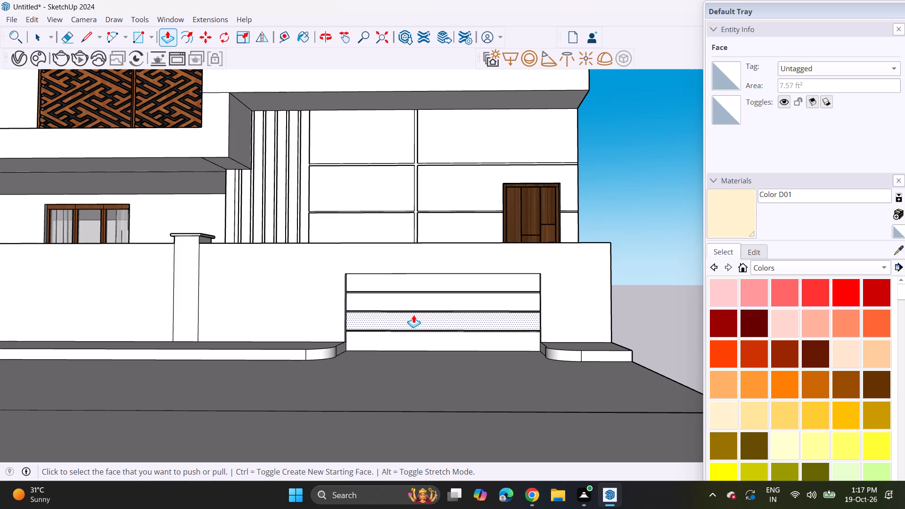
middle_click_drag(435, 253, 449, 146)
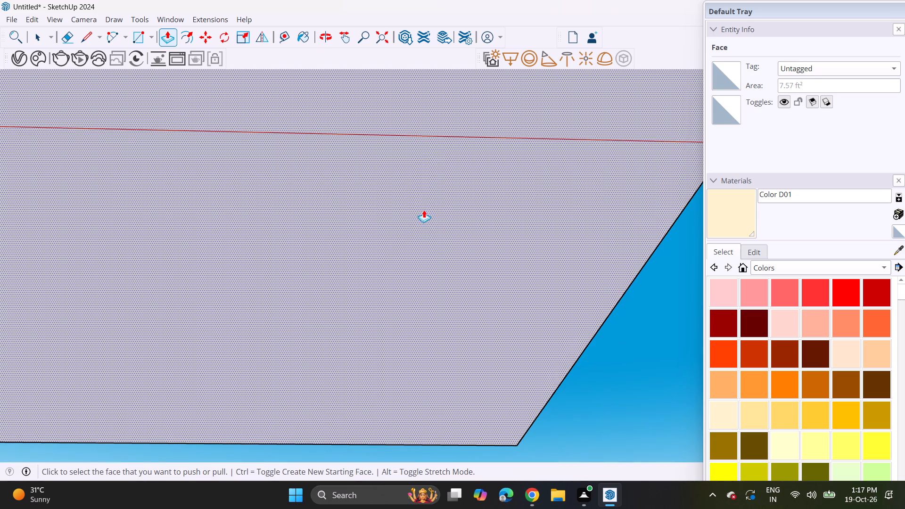
middle_click_drag(423, 176, 409, 489, "ctrl")
middle_click_drag(424, 309, 457, 189)
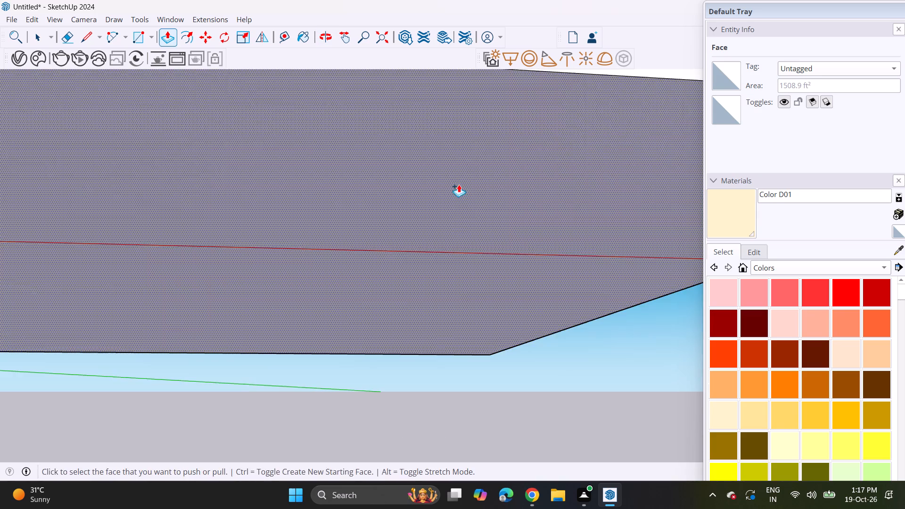
middle_click_drag(460, 203, 445, 342, "shift")
middle_click_drag(458, 218, 458, 362, "shift")
scroll(414, 508, "up", 4)
middle_click_drag(444, 432, 428, 297)
scroll(442, 423, "up", 3)
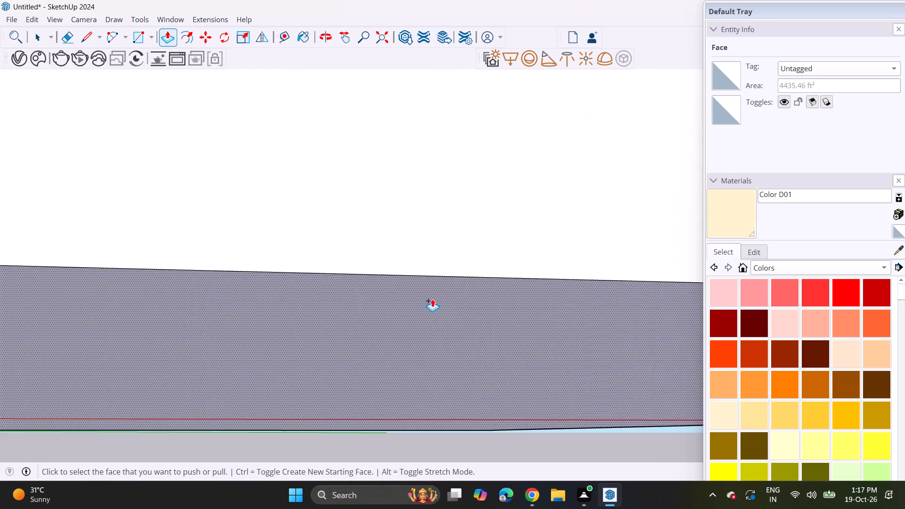
middle_click_drag(447, 238, 454, 370, "shift")
middle_click_drag(473, 243, 479, 439, "shift")
middle_click_drag(466, 176, 470, 238, "shift")
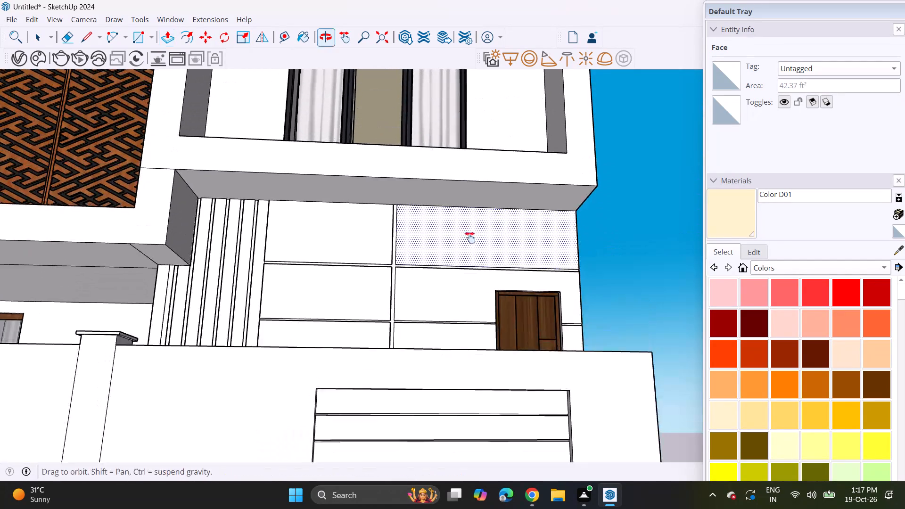
middle_click_drag(470, 238, 471, 268, "shift")
scroll(458, 390, "up", 4)
scroll(455, 431, "up", 3)
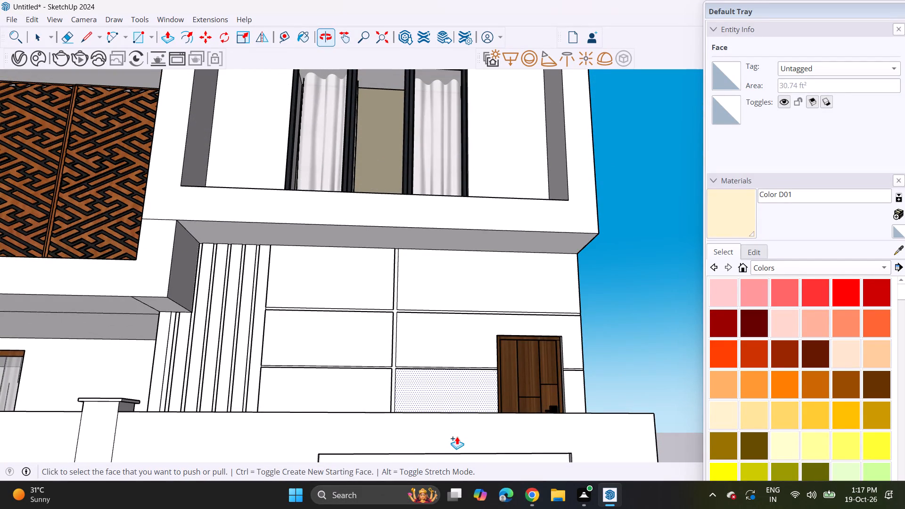
middle_click_drag(457, 436, 460, 361, "shift")
scroll(452, 382, "up", 9)
key("space")
scroll(455, 382, "up", 2)
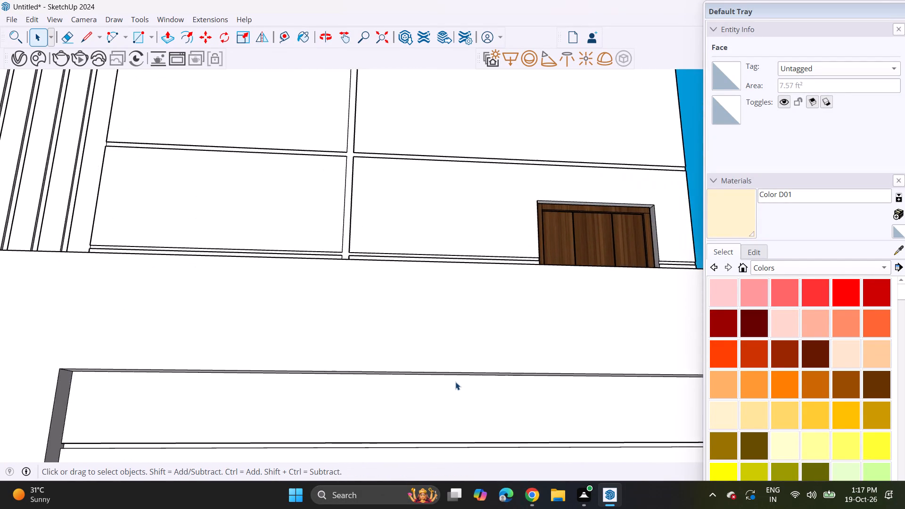
scroll(455, 382, "up", 3)
middle_click_drag(444, 371, 428, 324)
scroll(407, 352, "up", 6)
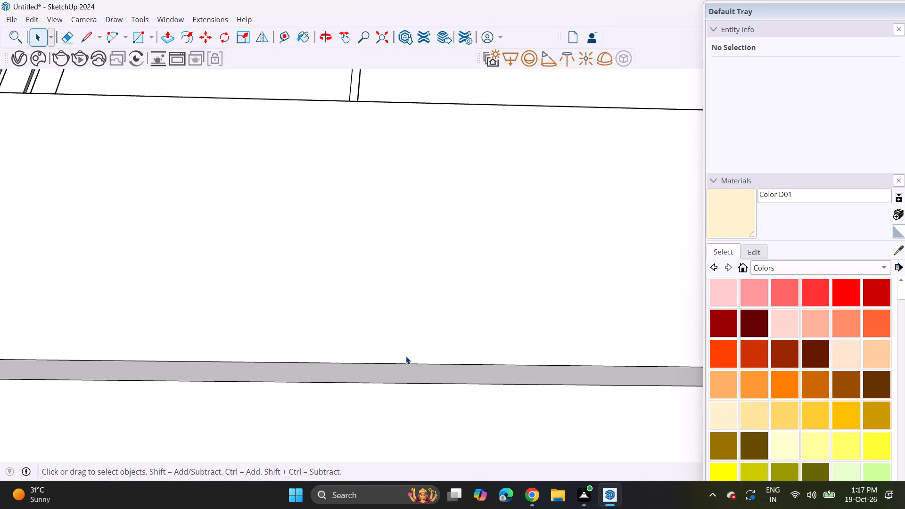
scroll(411, 375, "down", 16)
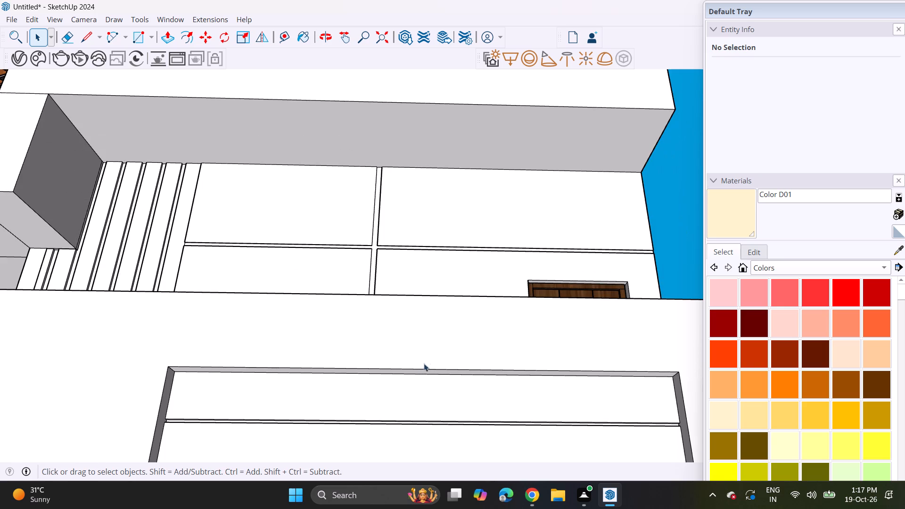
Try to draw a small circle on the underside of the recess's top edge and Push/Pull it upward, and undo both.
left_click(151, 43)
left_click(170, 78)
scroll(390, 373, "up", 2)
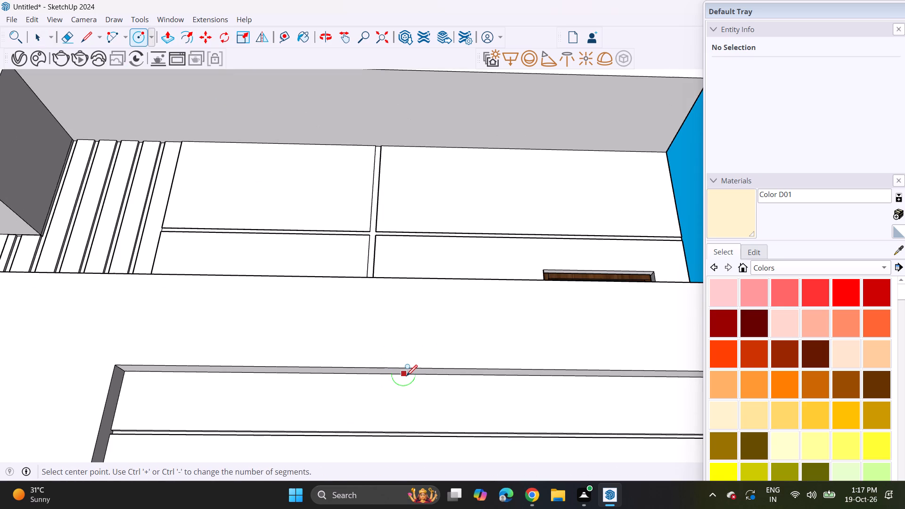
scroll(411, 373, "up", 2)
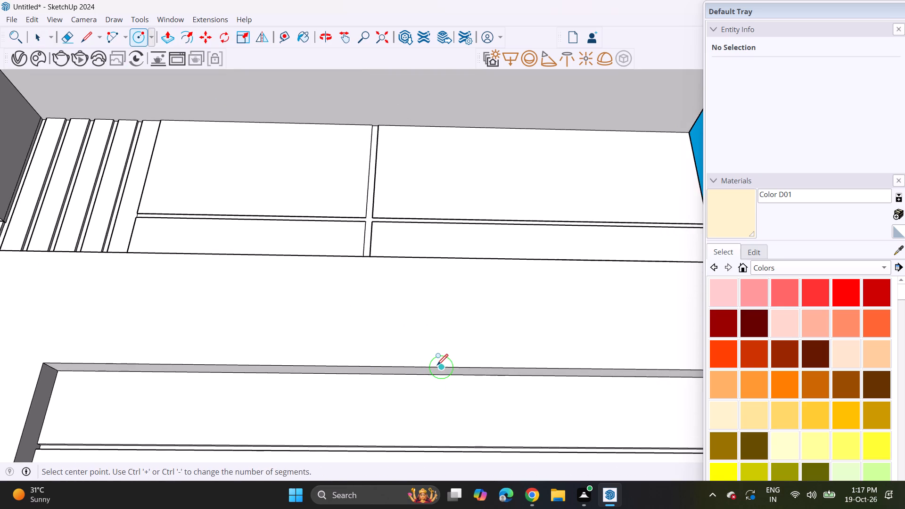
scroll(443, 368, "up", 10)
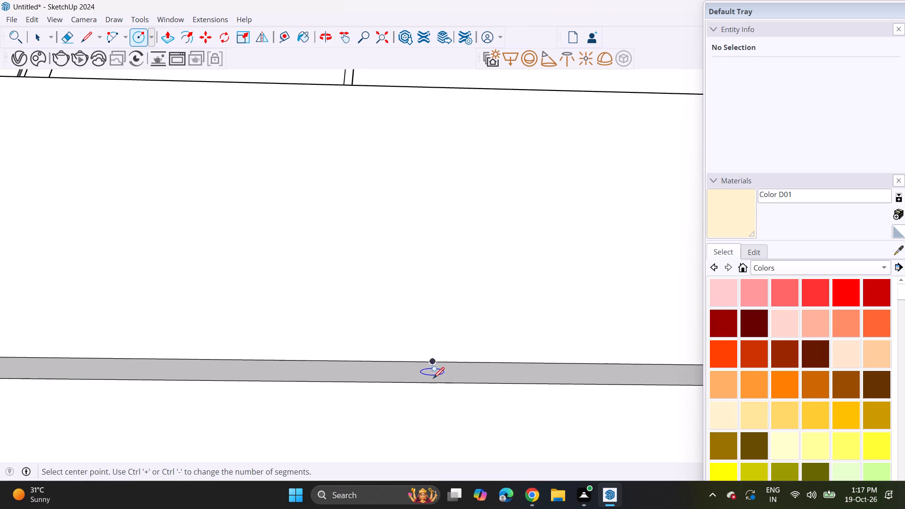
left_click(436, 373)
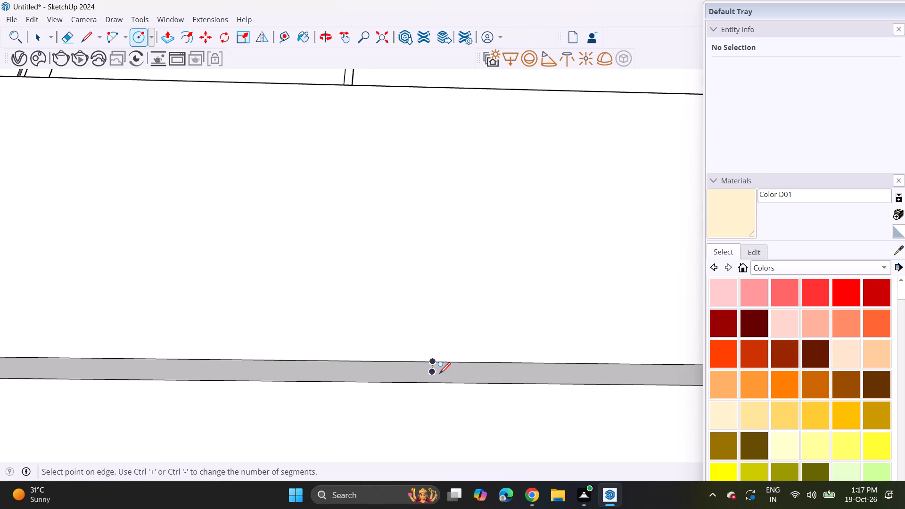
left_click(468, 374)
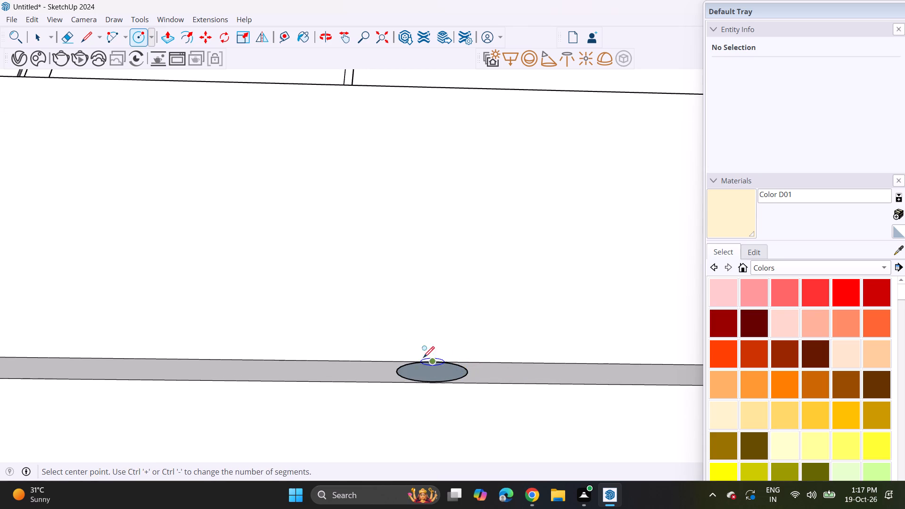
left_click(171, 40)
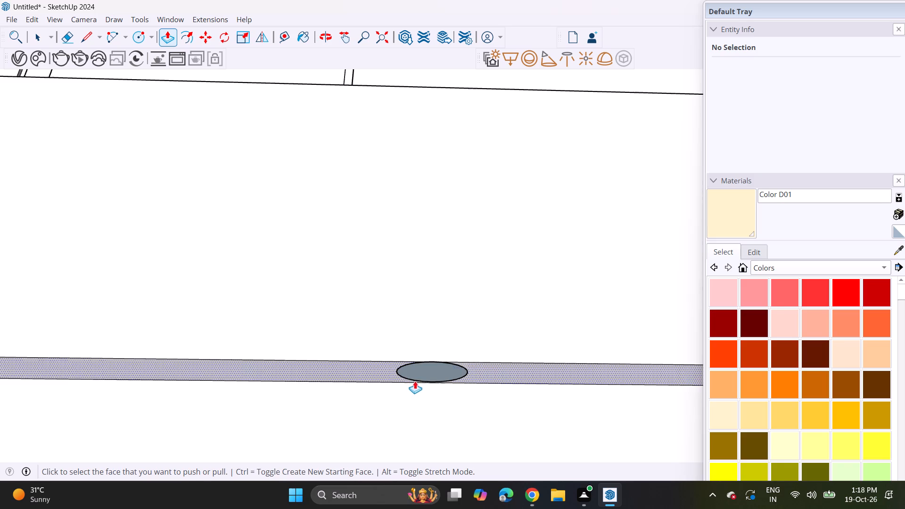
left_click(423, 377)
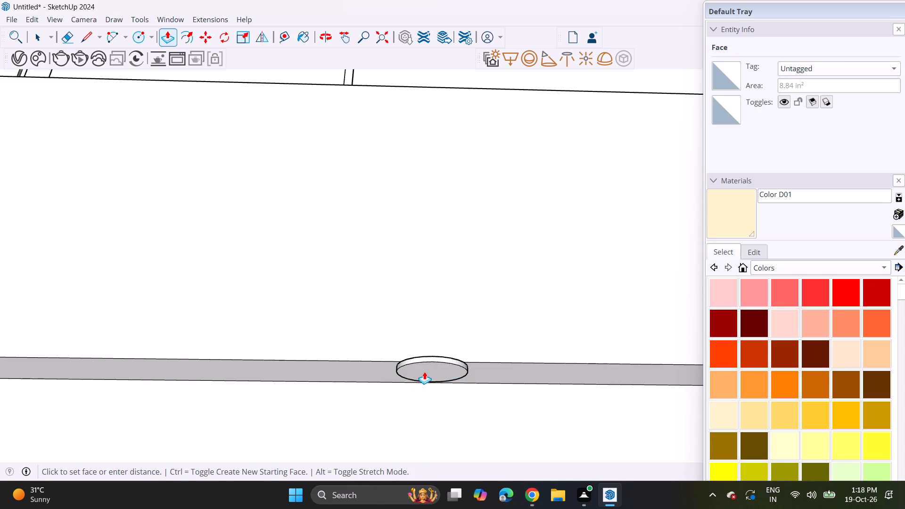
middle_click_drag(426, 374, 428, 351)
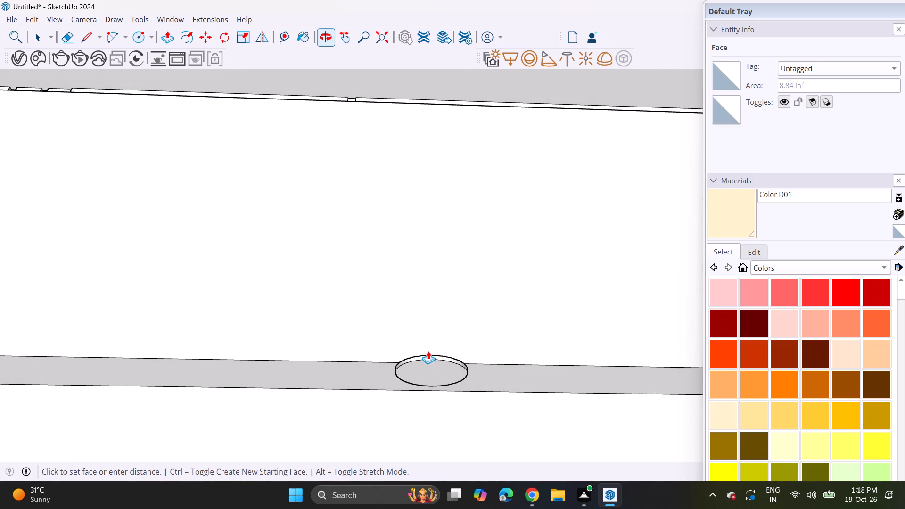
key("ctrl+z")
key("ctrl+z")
Draw a small circle on the underside of the recess's top edge and Push/Pull it upward into a shallow round hole.
middle_click_drag(429, 345, 428, 328)
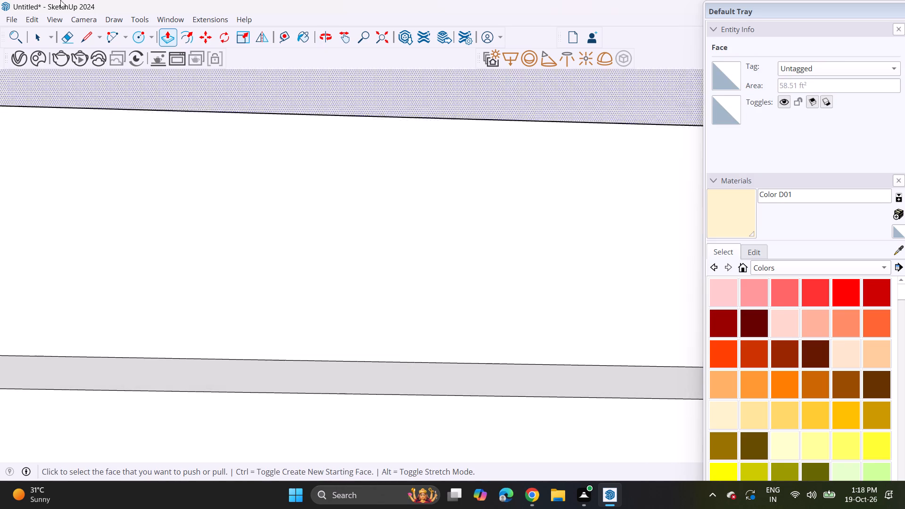
left_click(140, 32)
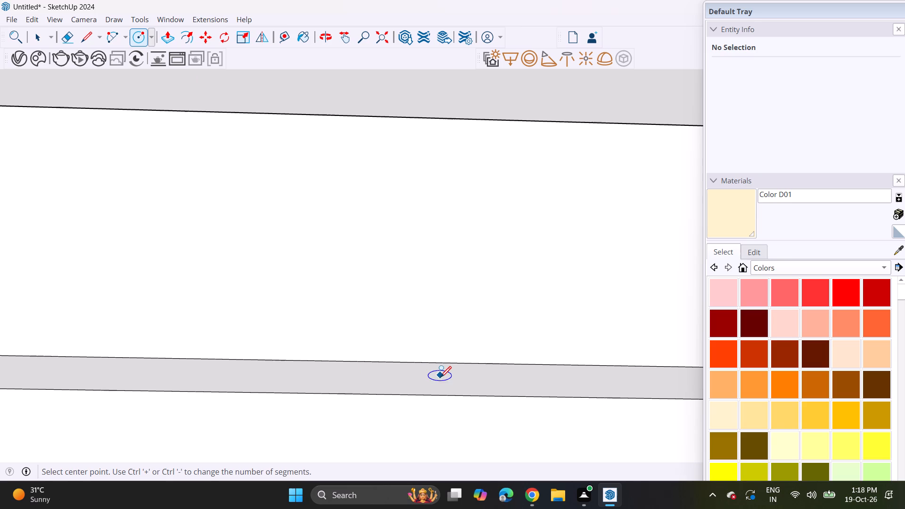
left_click(443, 382)
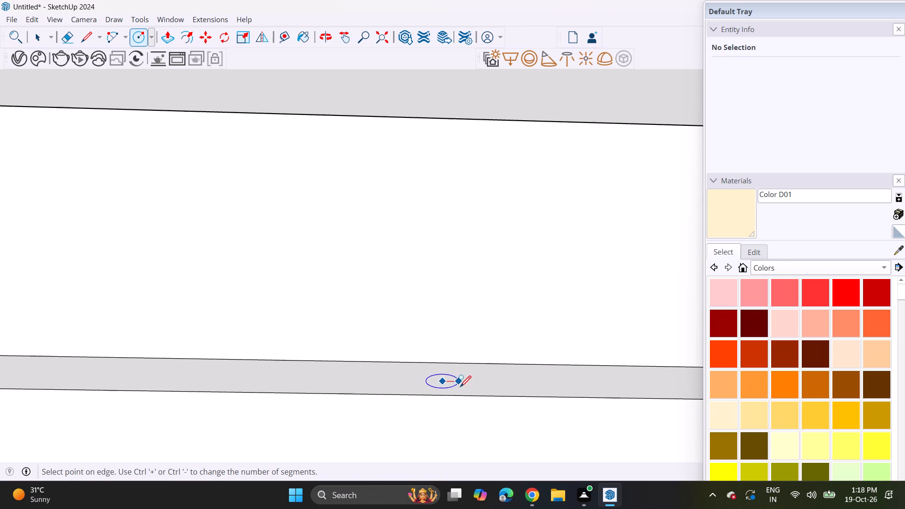
left_click(469, 386)
middle_click_drag(462, 400, 458, 410)
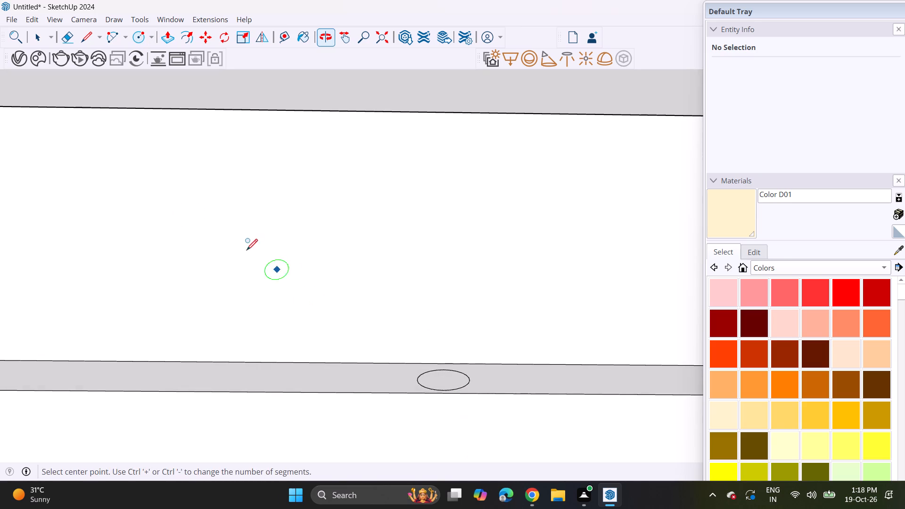
left_click(166, 36)
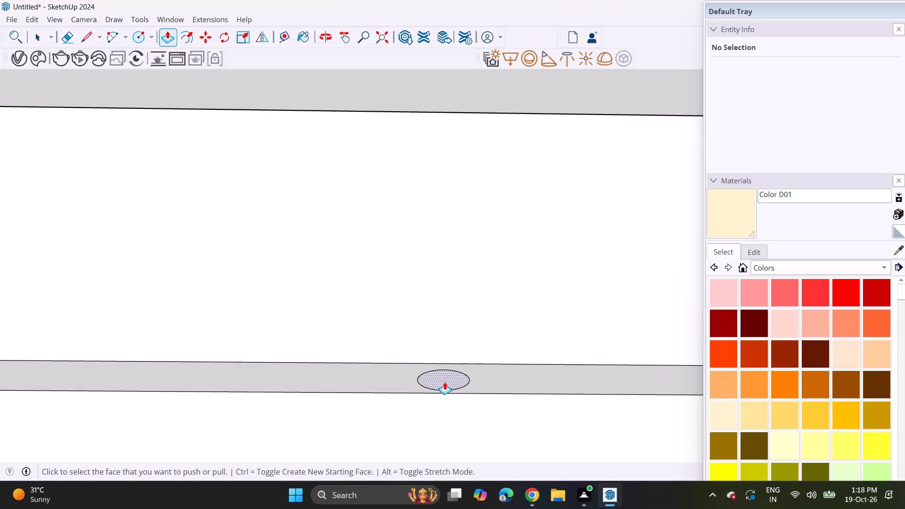
left_click(444, 382)
left_click(445, 374)
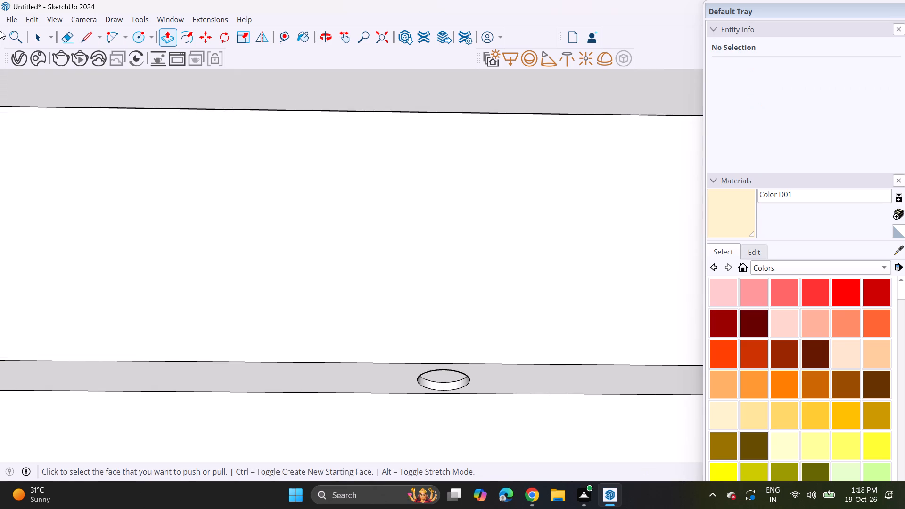
Import the pin+light model from the Downloads folder.
left_click(10, 18)
left_click(69, 183)
scroll(296, 180, "down", 7)
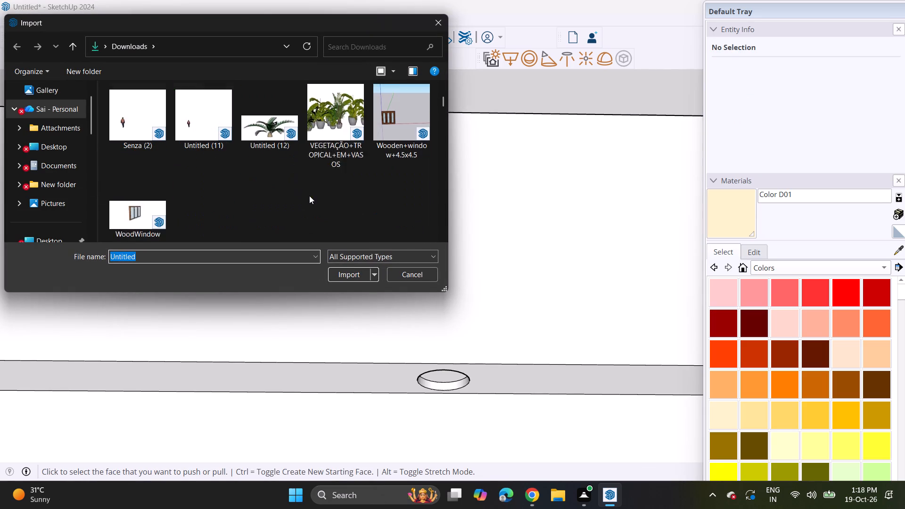
scroll(313, 201, "down", 7)
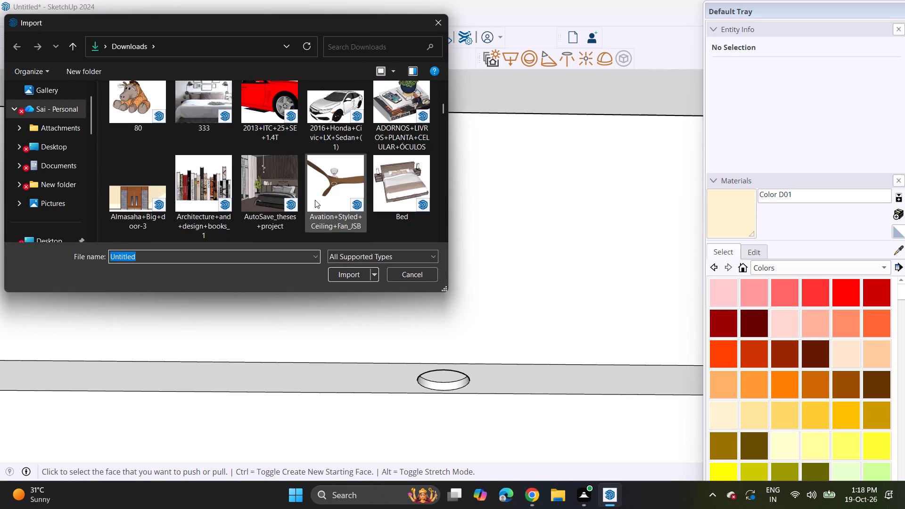
scroll(315, 200, "down", 7)
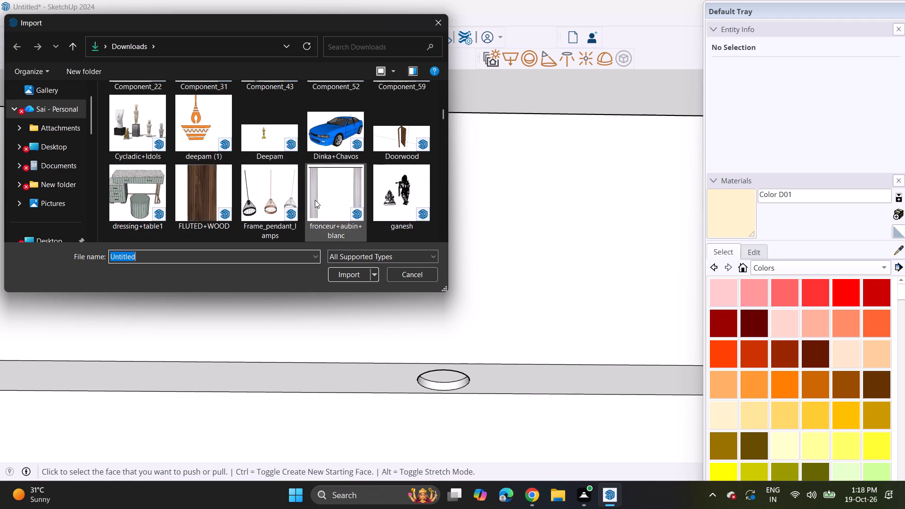
scroll(315, 200, "down", 6)
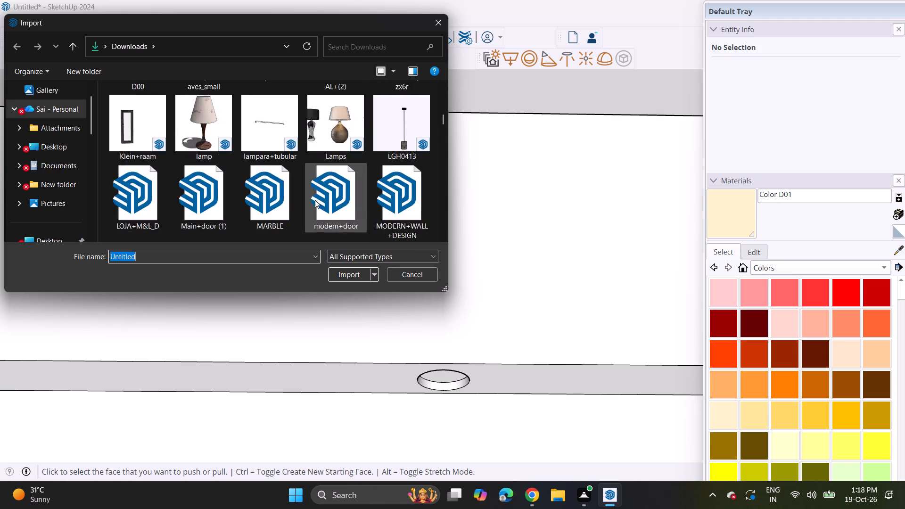
scroll(315, 200, "down", 3)
left_click(327, 202)
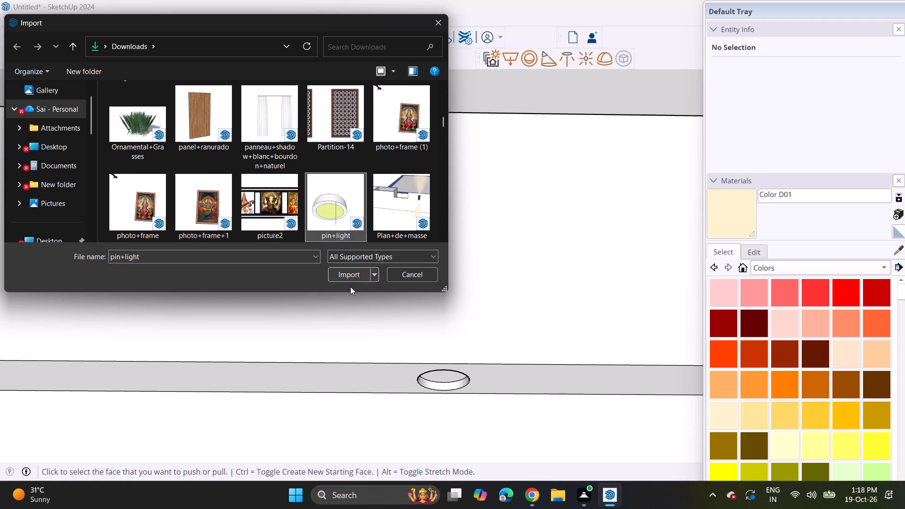
left_click(350, 277)
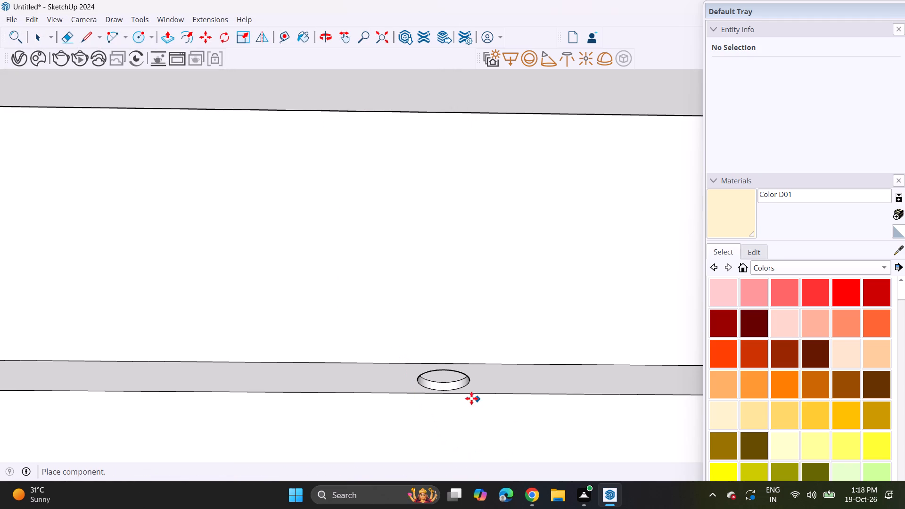
Place the pin light at the wall's top edge above the recess, and move it down beside the round hole.
scroll(422, 284, "down", 15)
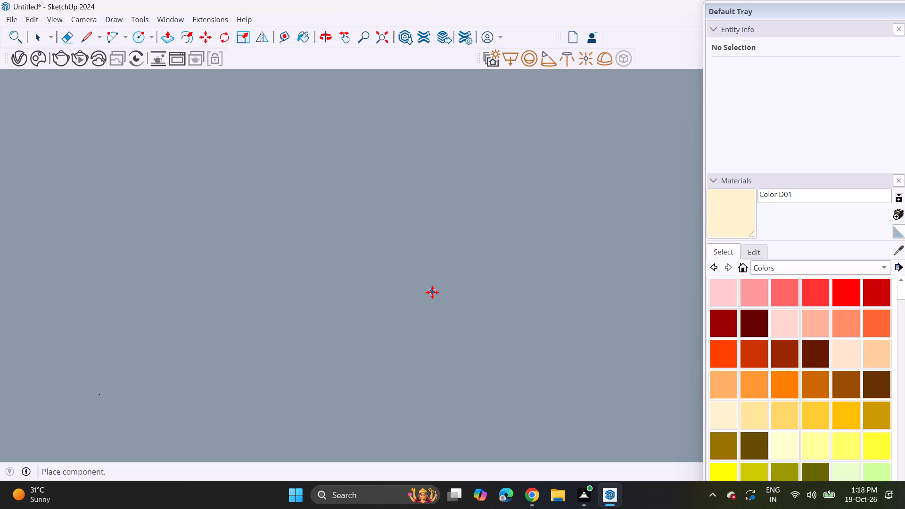
middle_click_drag(437, 289, 439, 387)
middle_click_drag(435, 224, 442, 439, "shift")
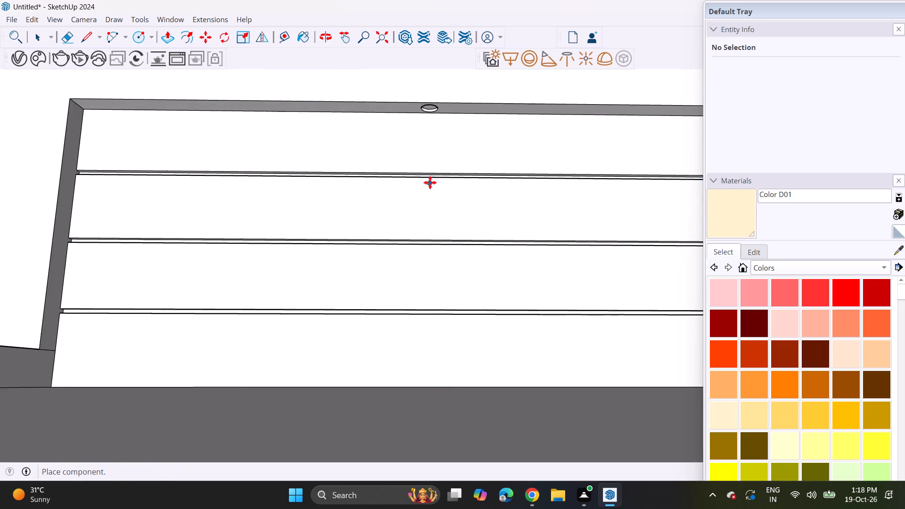
middle_click_drag(430, 184, 430, 377, "shift")
scroll(442, 320, "up", 4)
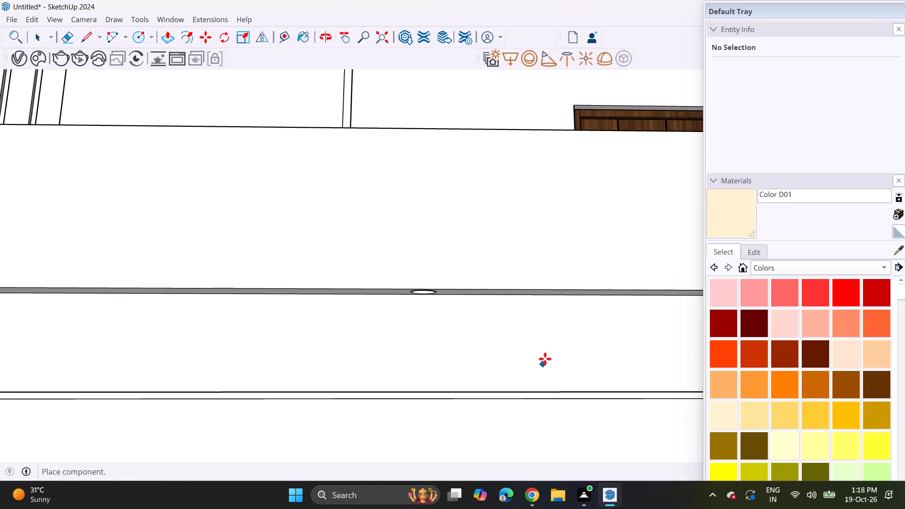
left_click(494, 129)
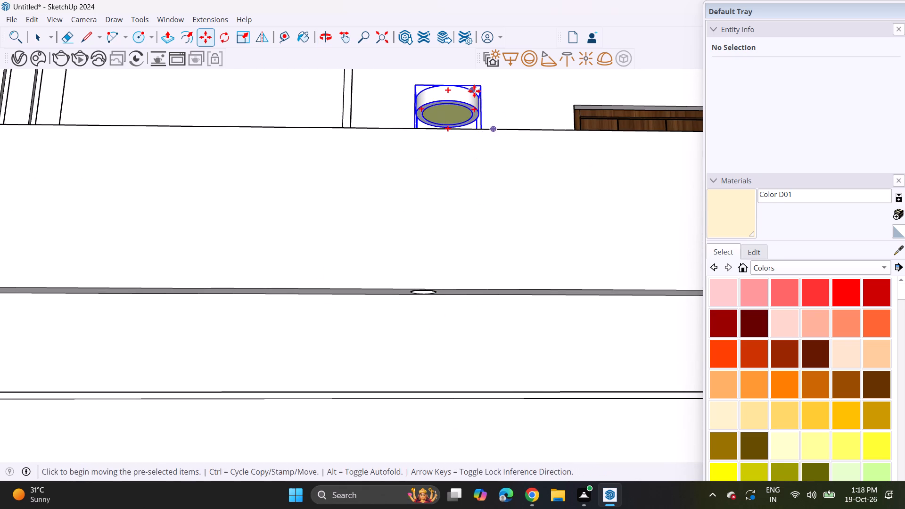
left_click(474, 91)
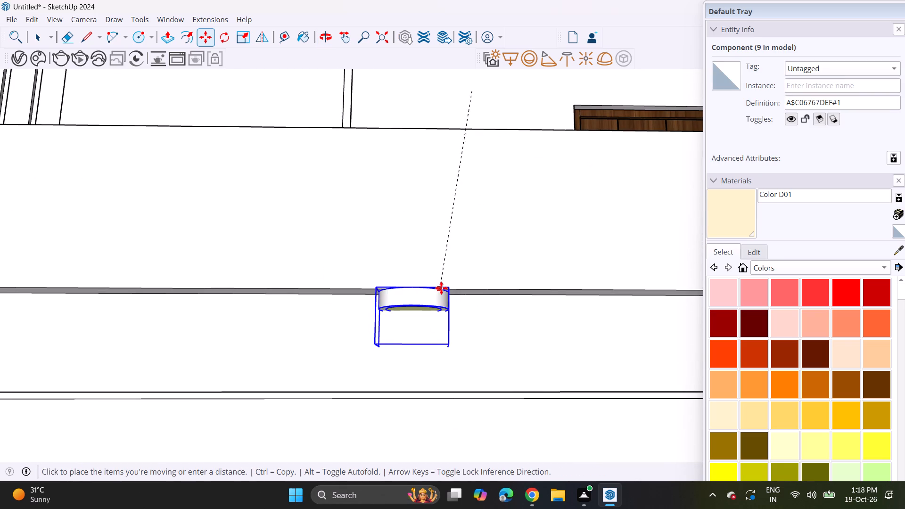
left_click(441, 288)
Scale the pin light down uniformly to slightly less than the round hole's width.
middle_click_drag(452, 315, 303, 291)
scroll(423, 304, "up", 7)
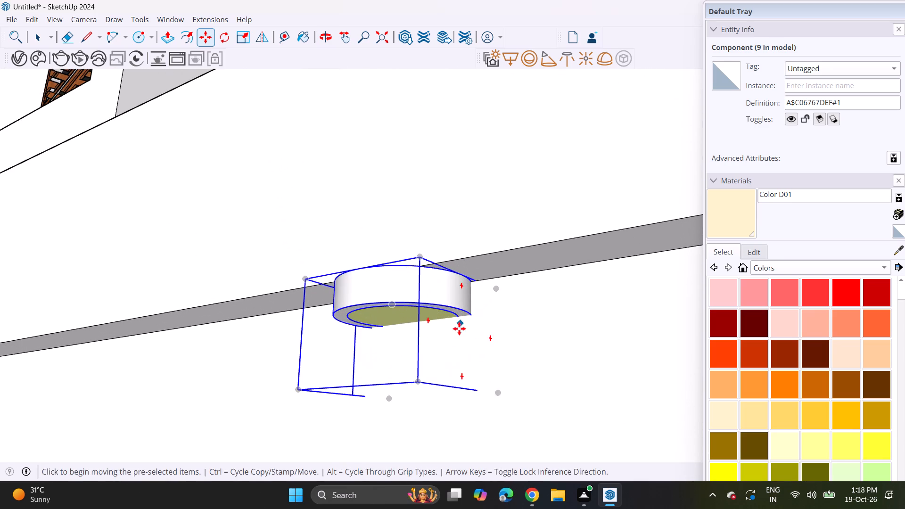
left_click(238, 37)
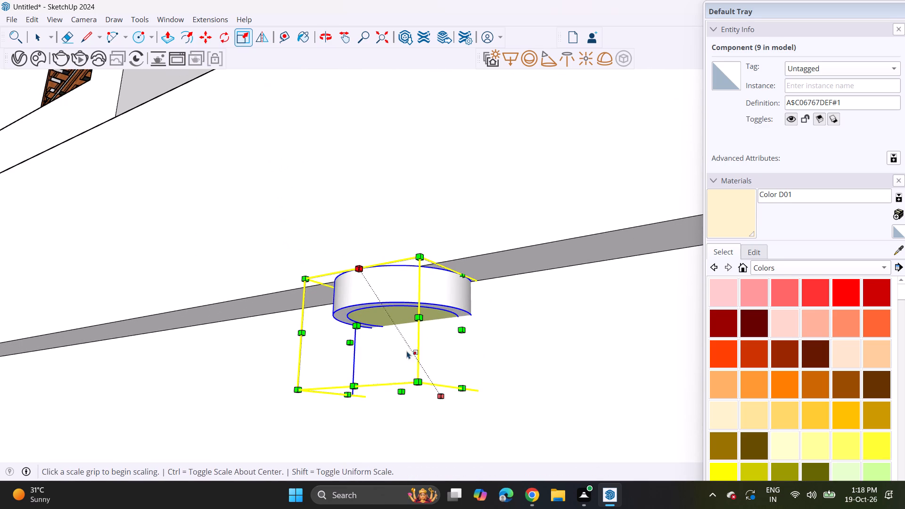
left_click(502, 395)
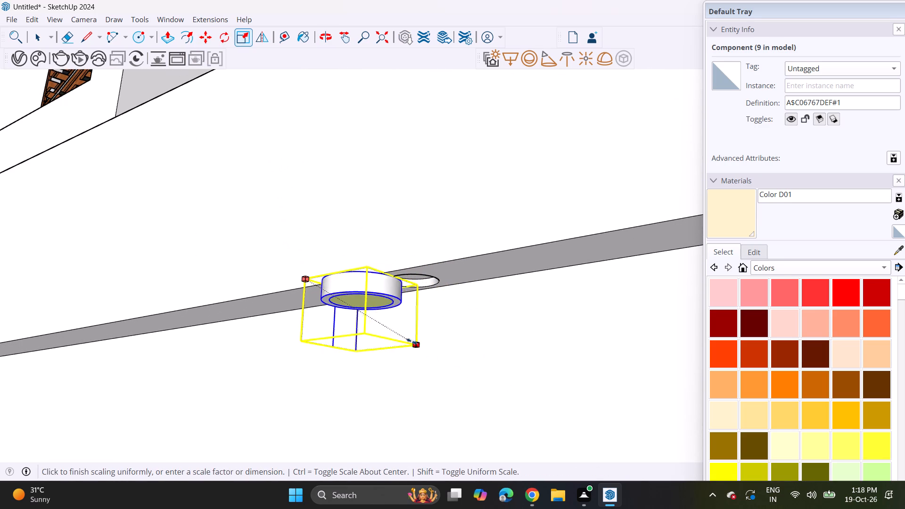
left_click(358, 313)
Move the pin light along the recess's top edge and across its depth until it sits beneath the round hole.
middle_click_drag(323, 264, 449, 264)
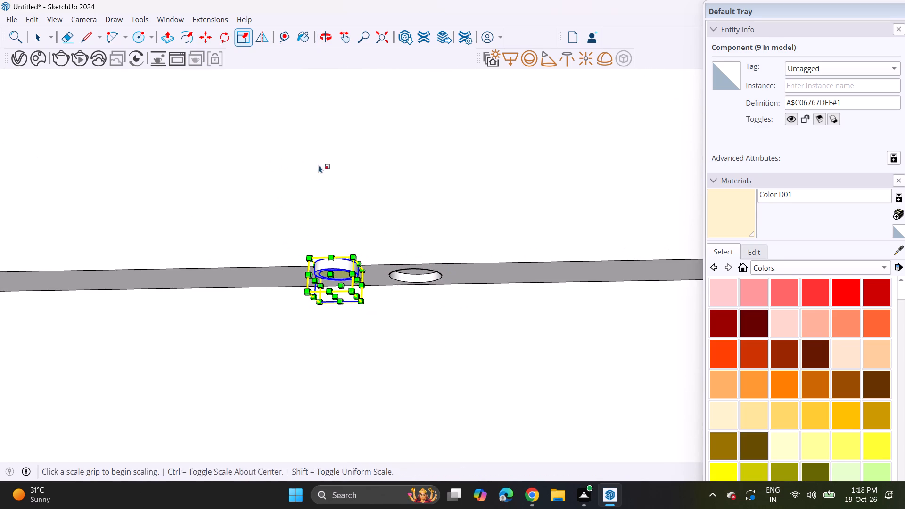
left_click(201, 42)
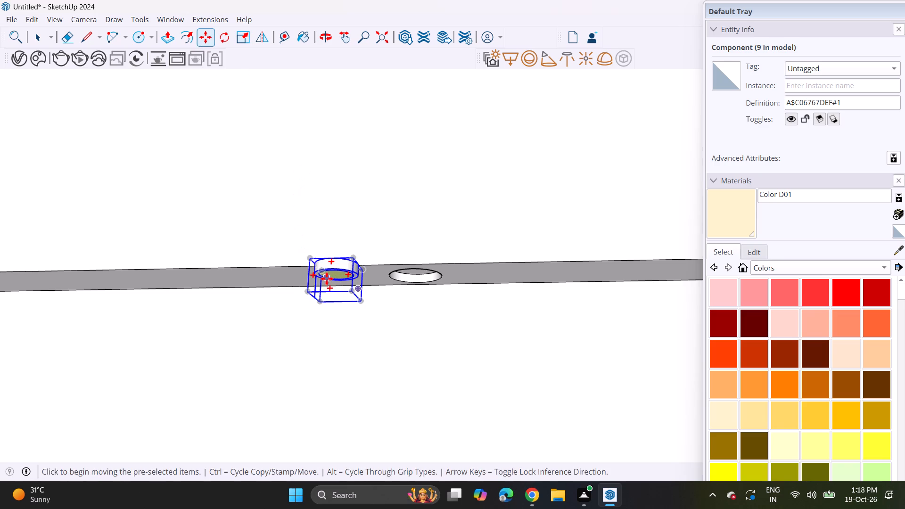
left_click(327, 280)
left_click(403, 285)
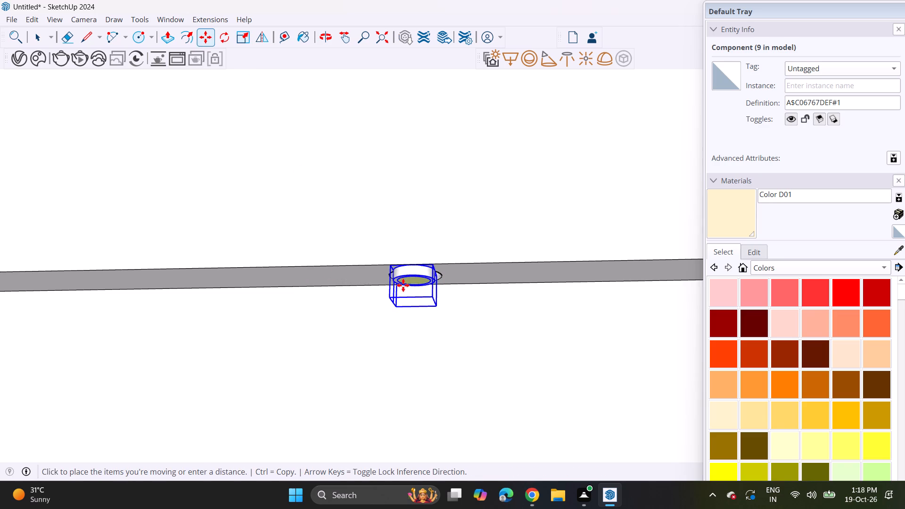
middle_click_drag(420, 268, 658, 322)
middle_click_drag(433, 319, 447, 281)
scroll(463, 247, "up", 4)
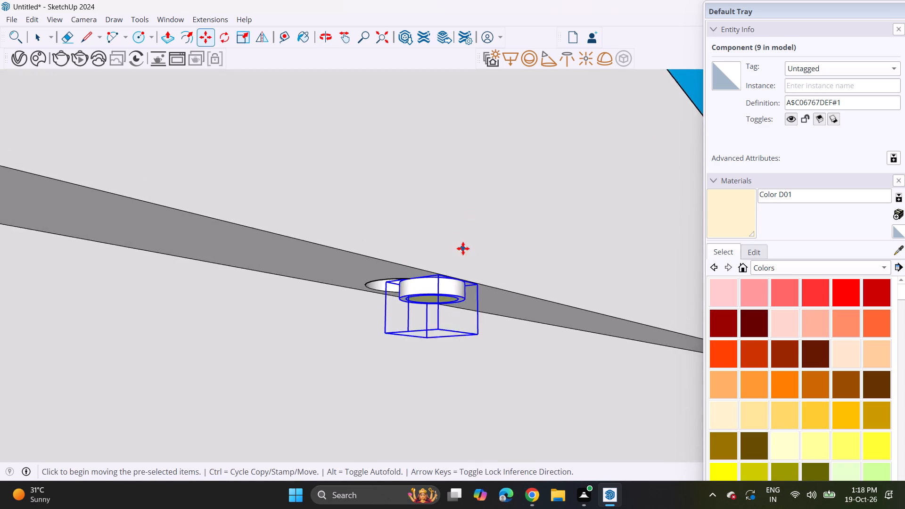
scroll(463, 248, "up", 1)
scroll(452, 285, "up", 2)
left_click(447, 316)
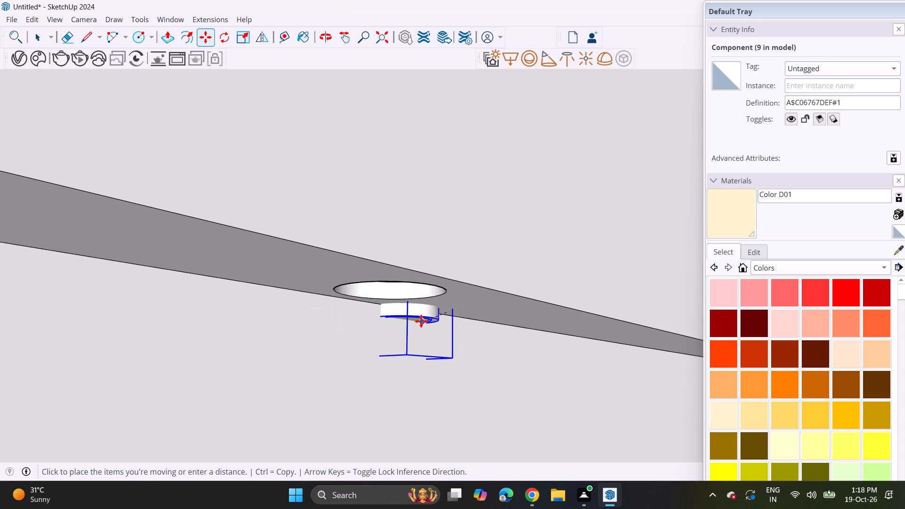
left_click(420, 318)
Move the pin light vertically up into the round hole so its rim sits near the underside.
middle_click_drag(445, 300, 182, 281)
scroll(443, 312, "up", 1)
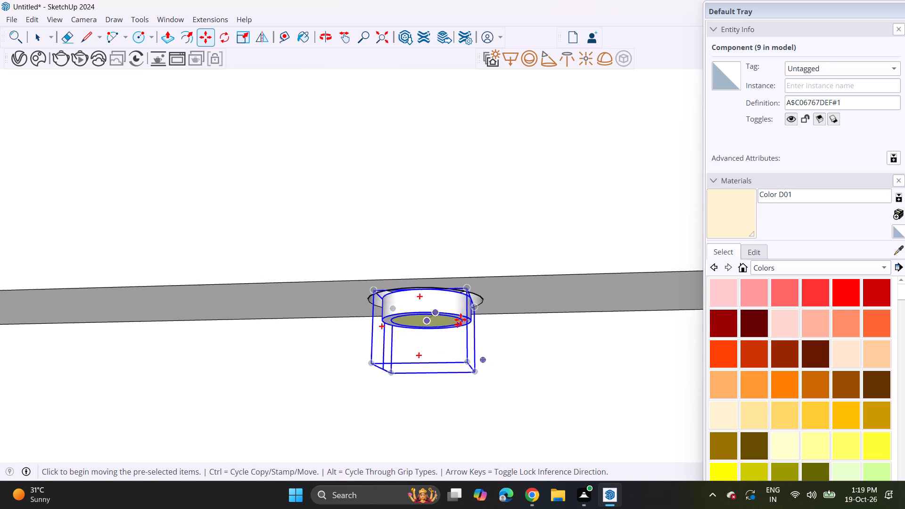
scroll(461, 320, "up", 6)
left_click(391, 345)
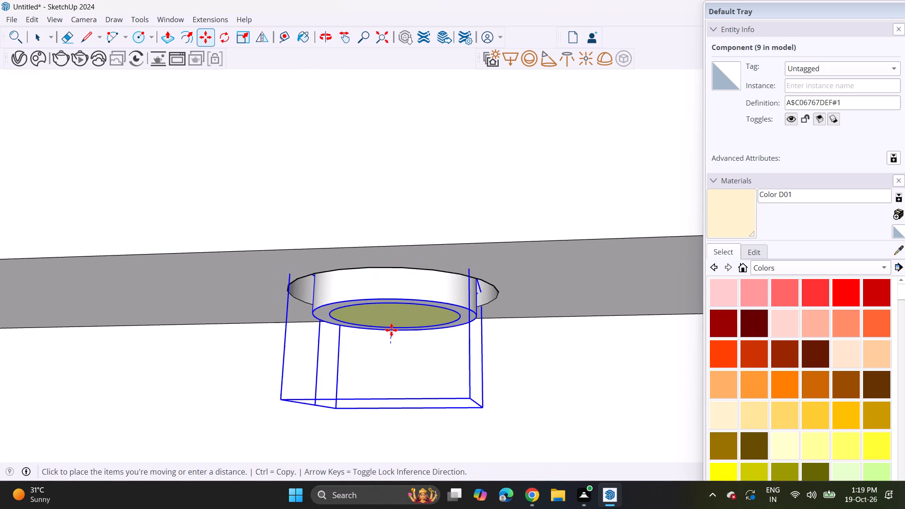
left_click(393, 317)
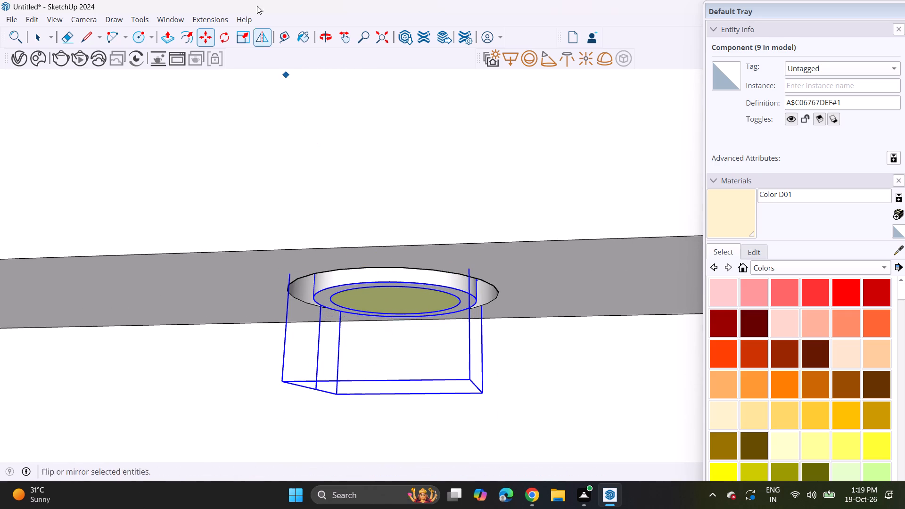
Stretch the pin light's width and depth with Scale to fill the round hole, and deselect it.
left_click(239, 36)
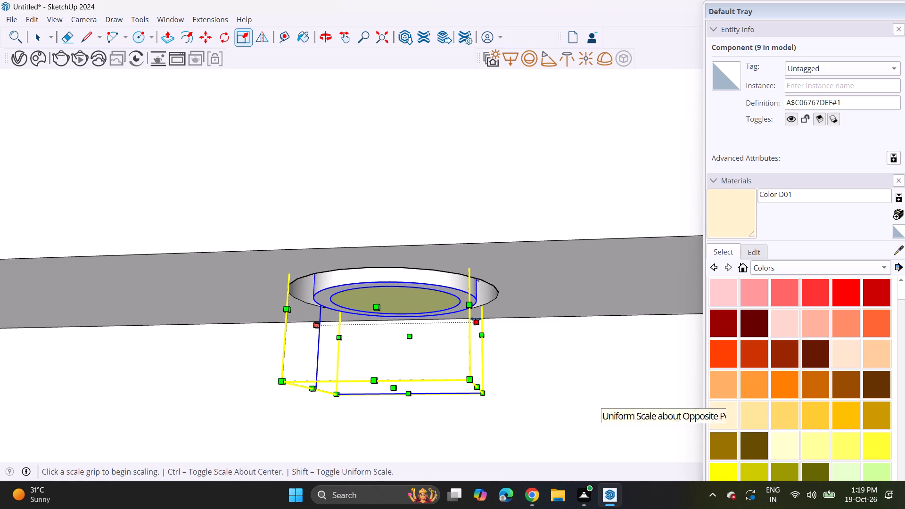
left_click(476, 319)
left_click(498, 316)
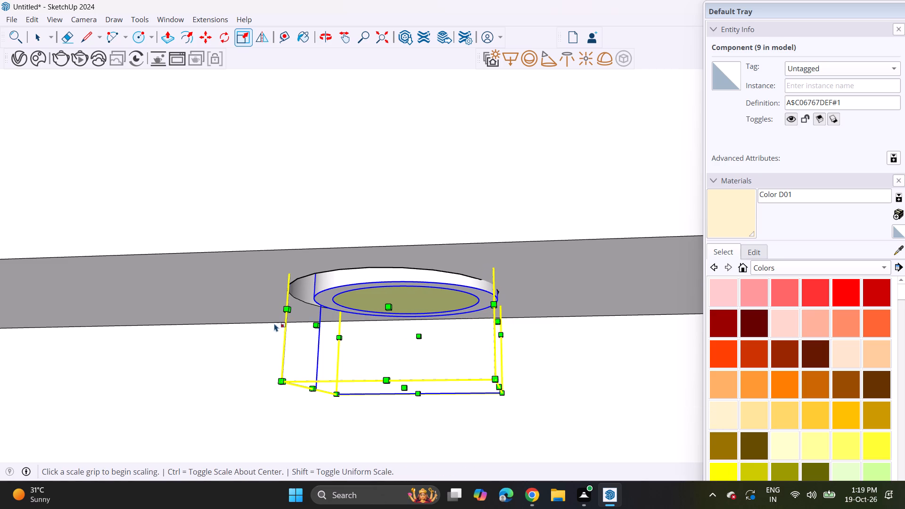
left_click(317, 323)
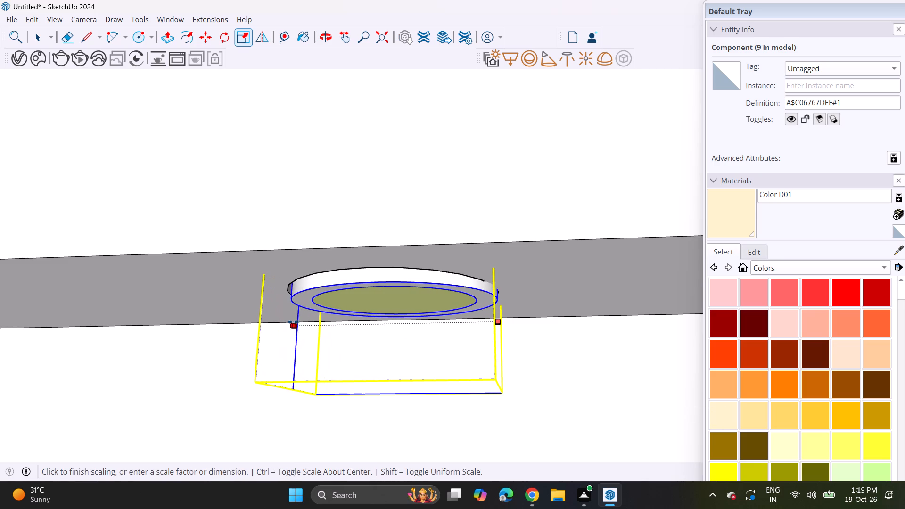
left_click(289, 320)
left_click(372, 306)
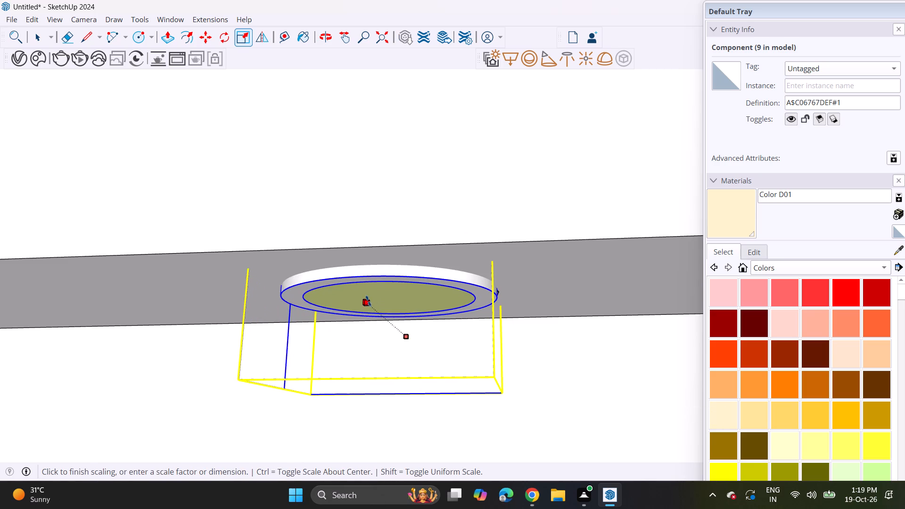
left_click(367, 300)
left_click(403, 335)
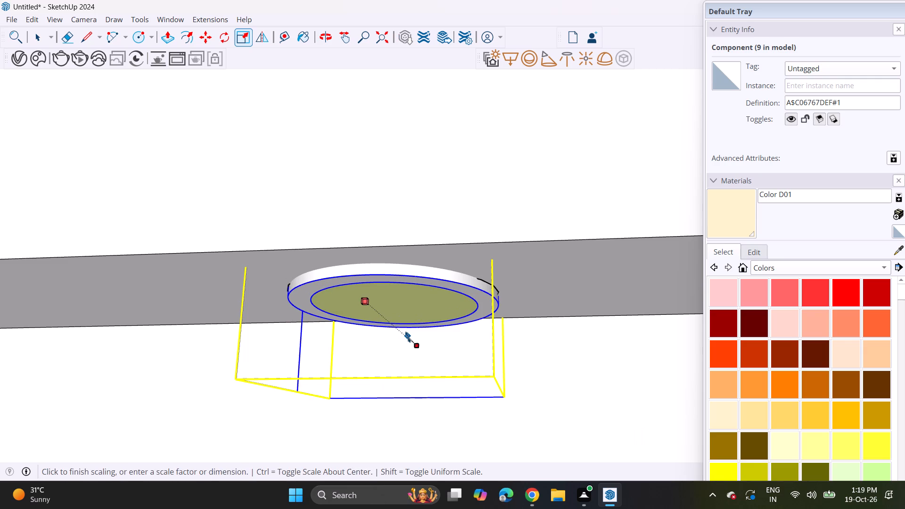
left_click(408, 337)
key("space")
left_click(409, 226)
scroll(388, 230, "down", 4)
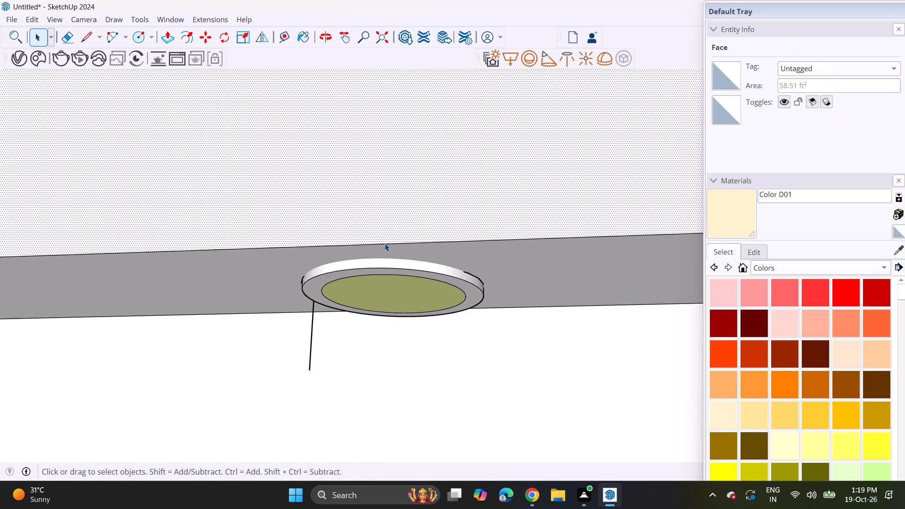
Review the boundary wall's grooved panel and the house's whole front elevation.
scroll(385, 243, "down", 5)
middle_click_drag(376, 229, 441, 274)
scroll(431, 266, "down", 11)
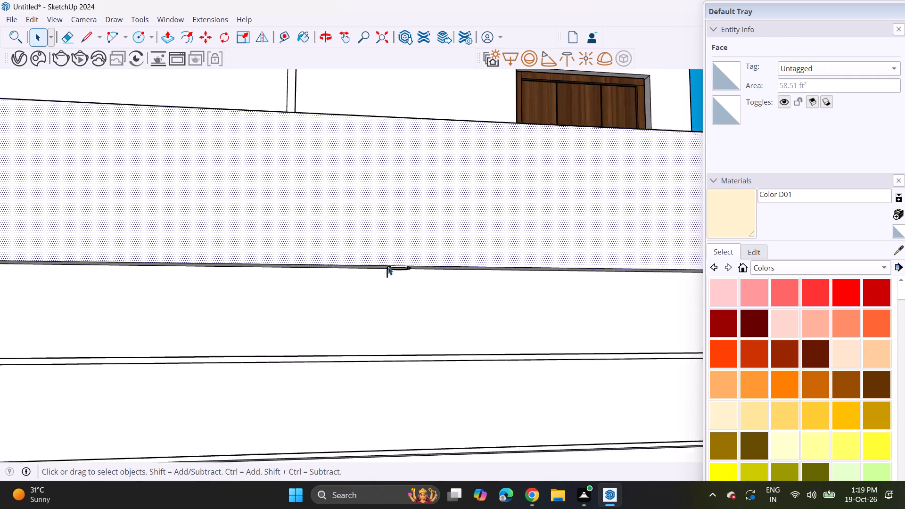
scroll(388, 267, "down", 20)
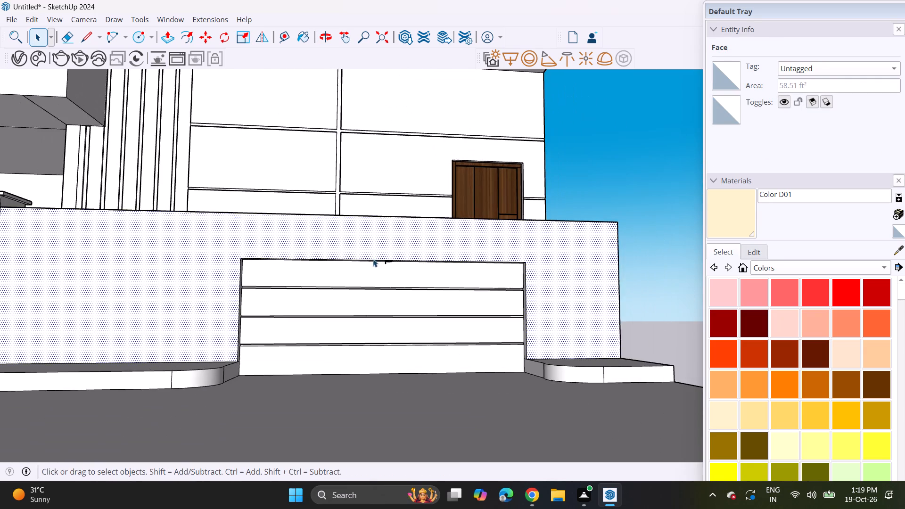
scroll(373, 259, "down", 8)
left_click_drag(521, 205, 526, 202)
middle_click_drag(354, 217, 520, 316, "shift")
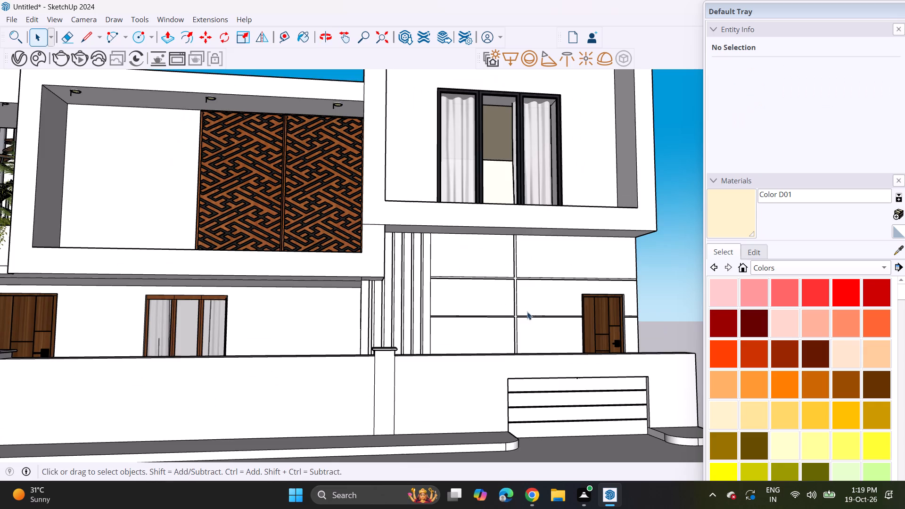
middle_click_drag(500, 316, 458, 321)
scroll(408, 282, "down", 5)
middle_click_drag(377, 292, 448, 298, "shift")
scroll(444, 305, "down", 2)
middle_click_drag(421, 301, 438, 302)
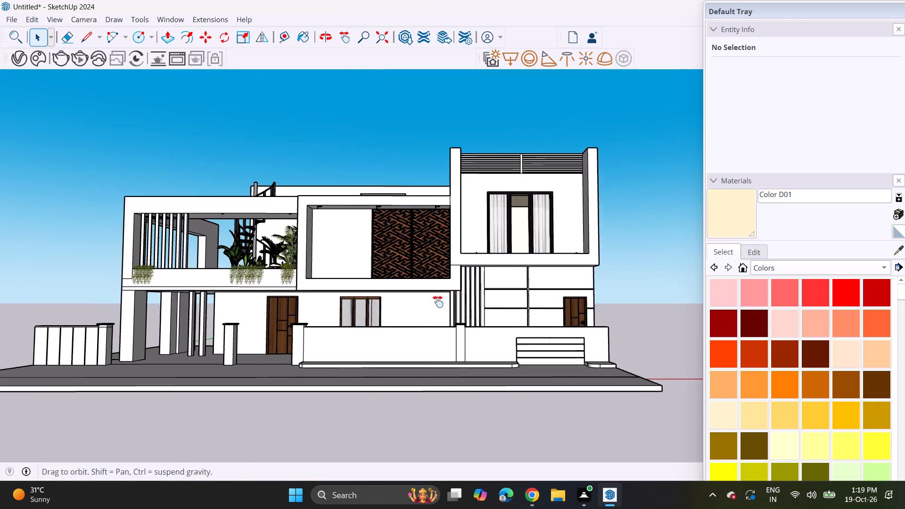
middle_click_drag(438, 302, 493, 311)
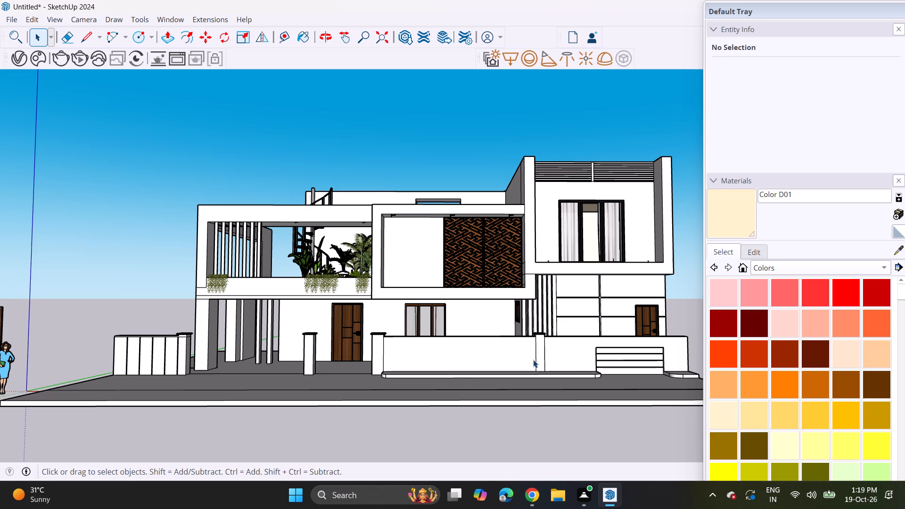
Pull the front face of the boundary wall's middle pillar slightly forward with Push/Pull, and its cap slab's front edge by the same distance.
scroll(529, 354, "up", 8)
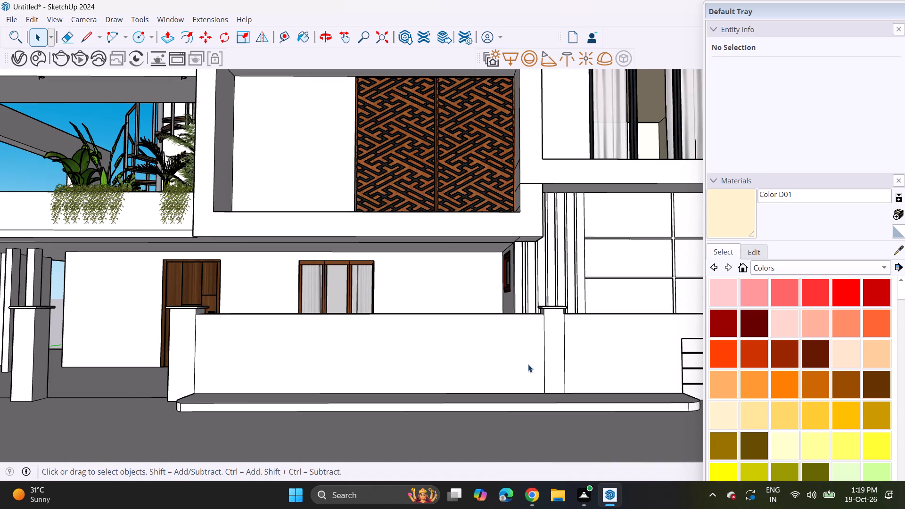
middle_click_drag(528, 364, 277, 409)
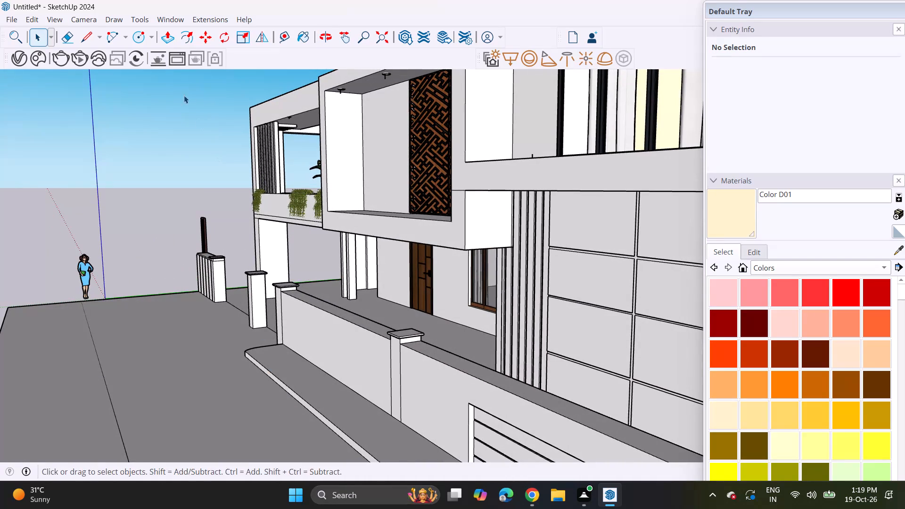
left_click(178, 34)
scroll(404, 406, "up", 4)
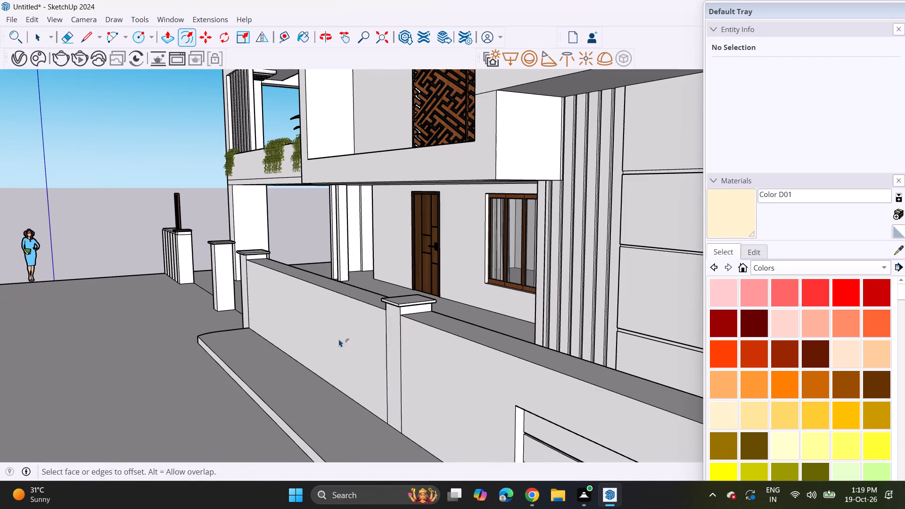
left_click(166, 42)
scroll(378, 401, "up", 3)
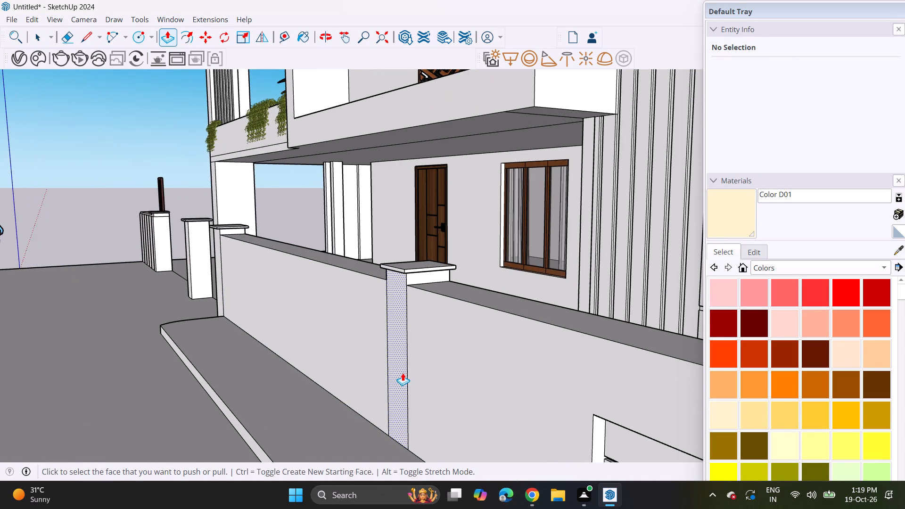
left_click(403, 373)
left_click(398, 376)
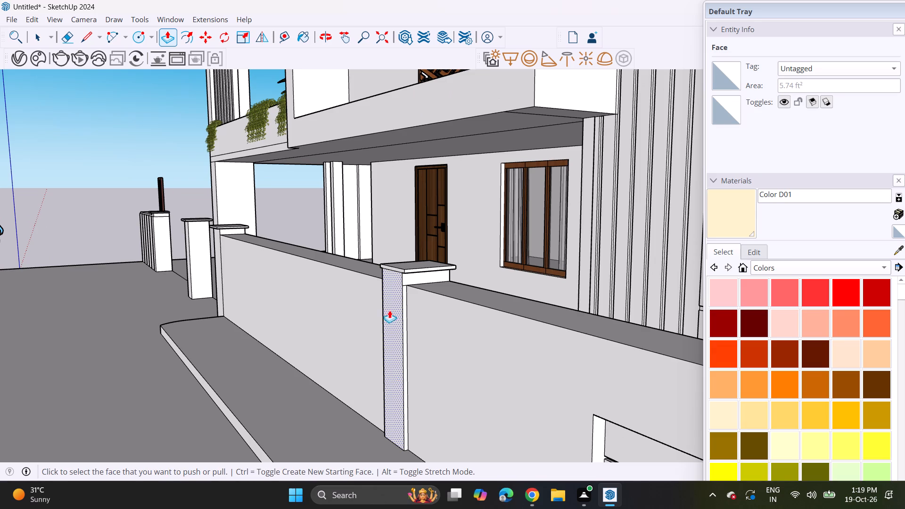
double_click(393, 268)
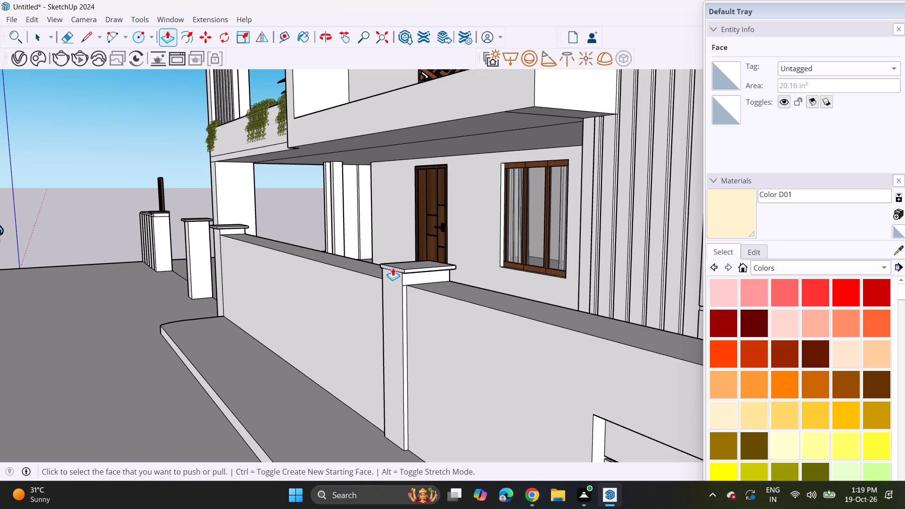
Pull the front face and cap slab edge of the wall's end pillar beside the entrance forward by the same distance.
scroll(211, 259, "up", 7)
double_click(221, 251)
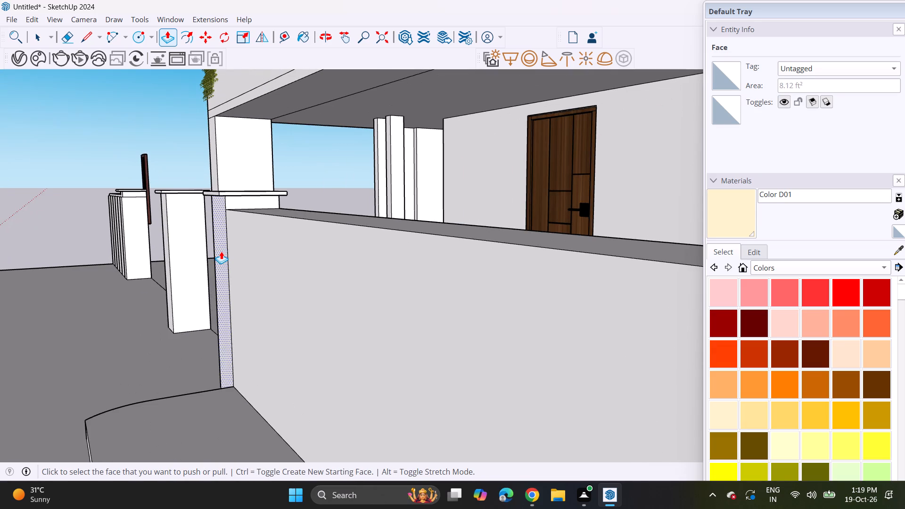
double_click(210, 193)
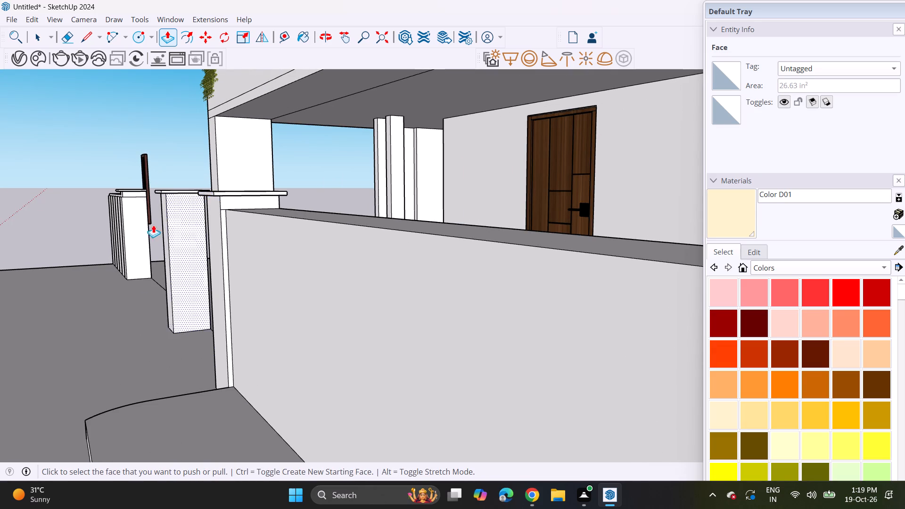
Examine the freestanding gate pillars and the boundary wall against the whole front elevation.
middle_click_drag(146, 227, 199, 243)
scroll(262, 260, "up", 7)
scroll(215, 291, "down", 3)
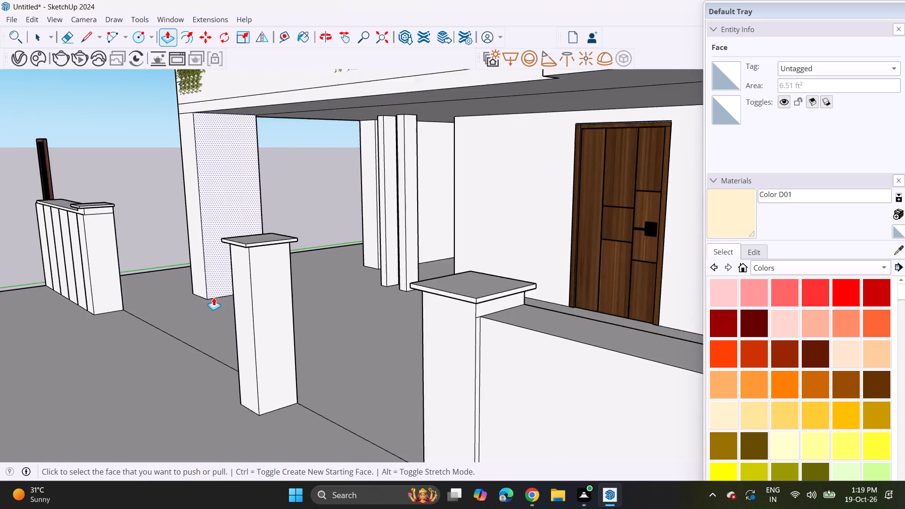
scroll(214, 297, "down", 4)
scroll(177, 336, "down", 8)
middle_click_drag(168, 356, 376, 306)
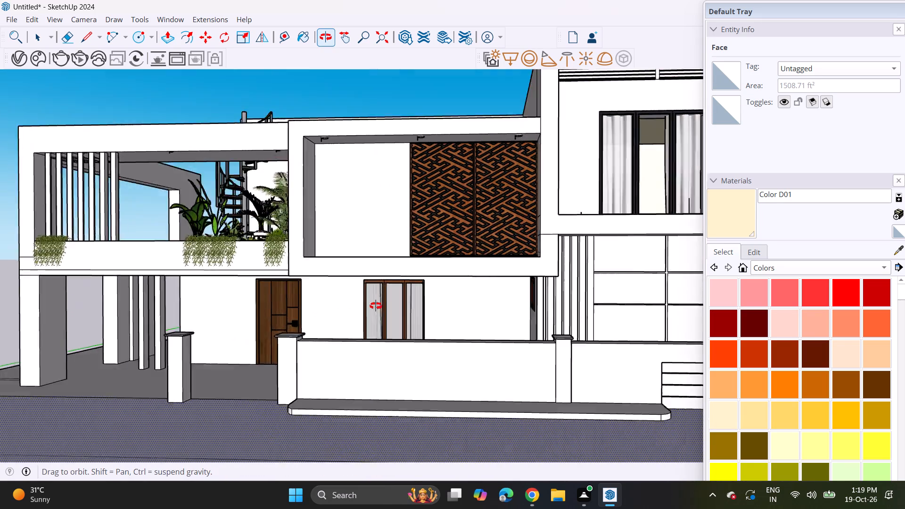
middle_click_drag(376, 306, 400, 301)
scroll(397, 300, "down", 6)
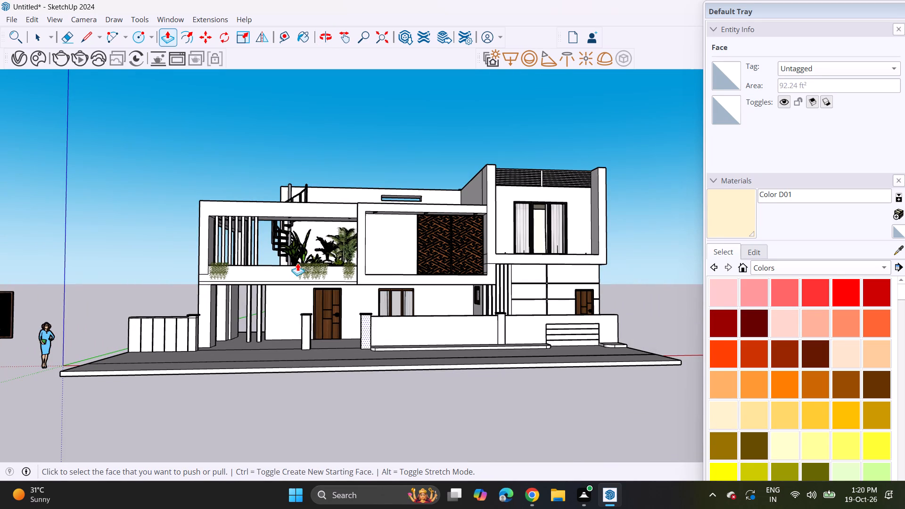
Draw a narrow full-height rectangle on the boundary wall's front face, beside the end pillar, from the wall's base to its top edge.
left_click(153, 42)
left_click(152, 57)
middle_click_drag(375, 266, 371, 303)
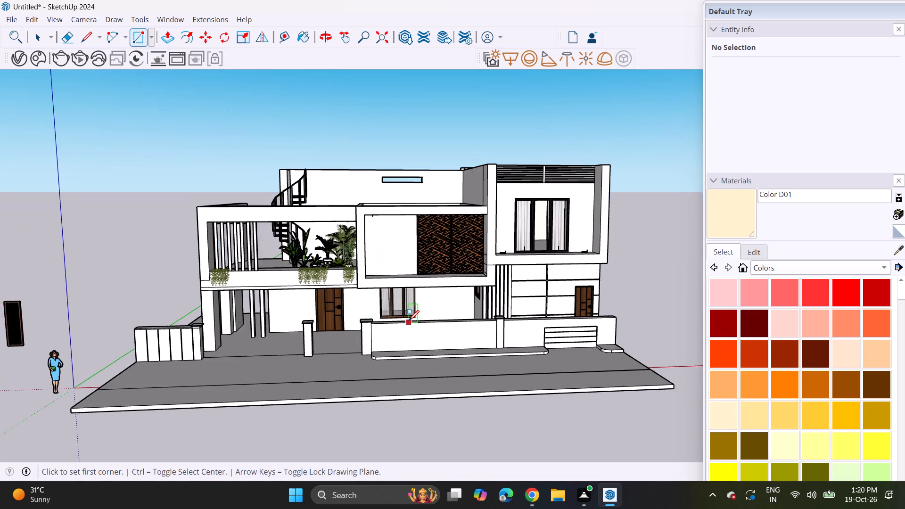
scroll(400, 329, "up", 10)
scroll(357, 363, "up", 14)
middle_click_drag(350, 354, 329, 369)
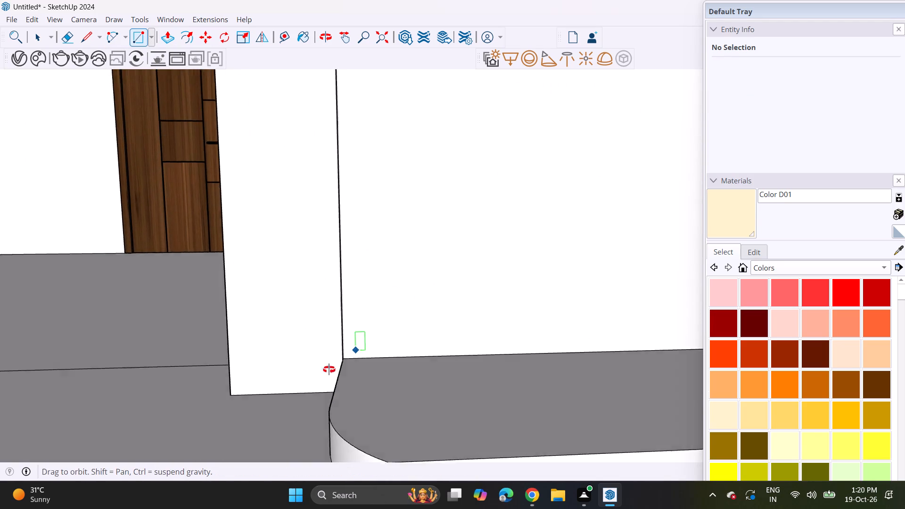
middle_click_drag(329, 369, 306, 380)
scroll(344, 337, "up", 9)
left_click(372, 341)
scroll(408, 198, "down", 4)
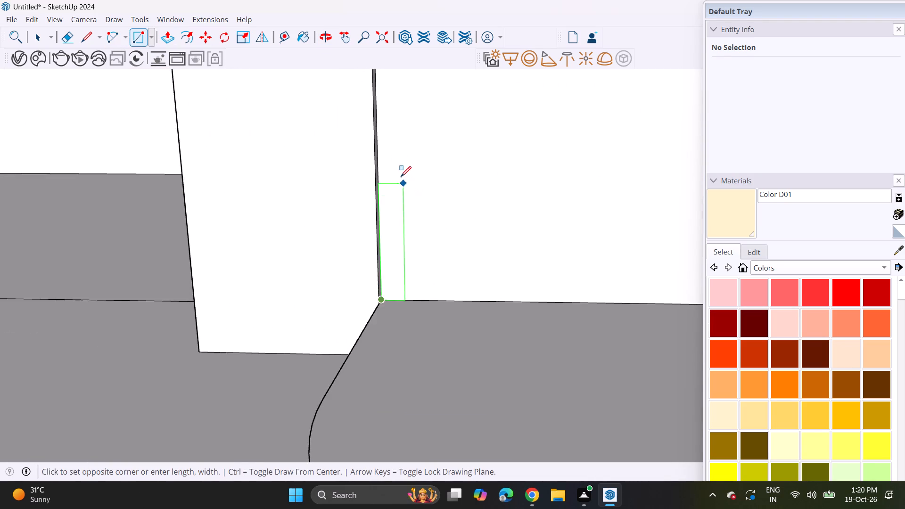
scroll(401, 177, "down", 4)
middle_click_drag(400, 147, 368, 356)
scroll(373, 202, "down", 6)
middle_click_drag(373, 209, 360, 319, "shift")
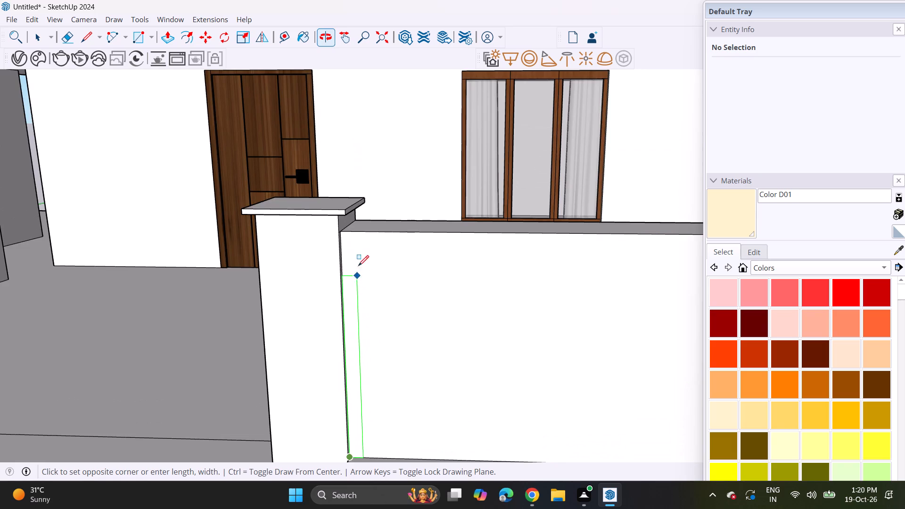
scroll(358, 249, "up", 8)
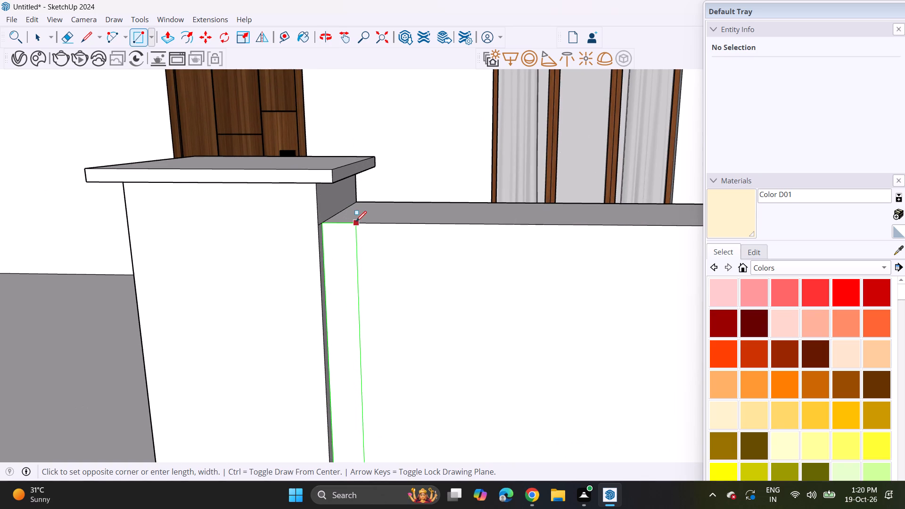
left_click(356, 222)
Select the narrow vertical strip and copy it four times along the wall away from the end pillar, leaving equal small gaps between strips.
key("space")
double_click(338, 322)
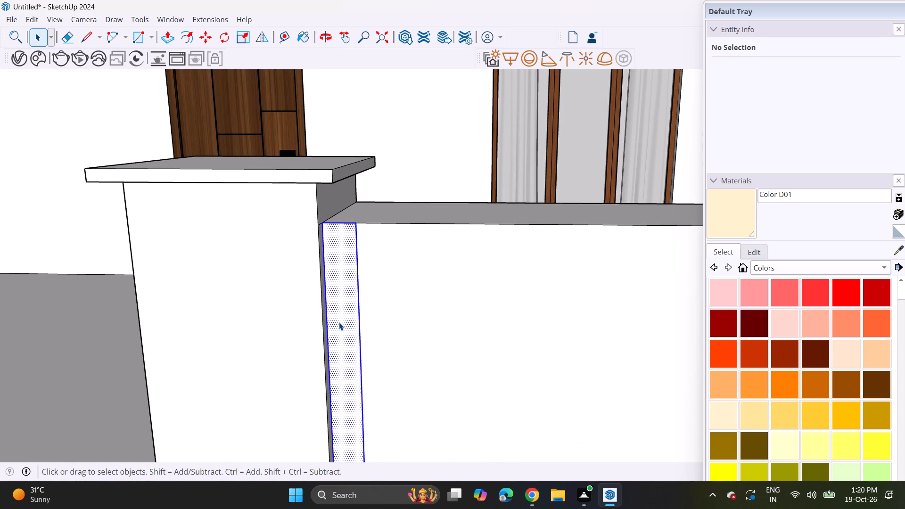
scroll(339, 322, "down", 2)
scroll(325, 232, "up", 3)
key("m")
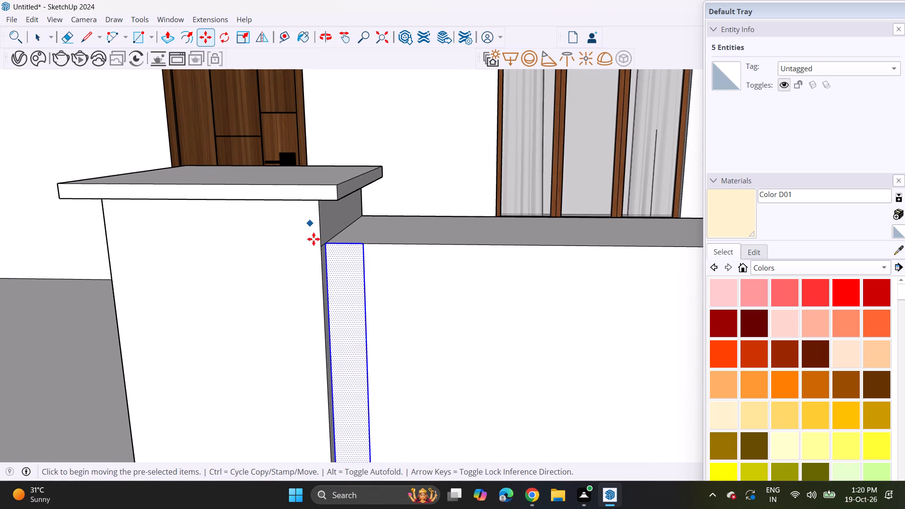
left_click(329, 246)
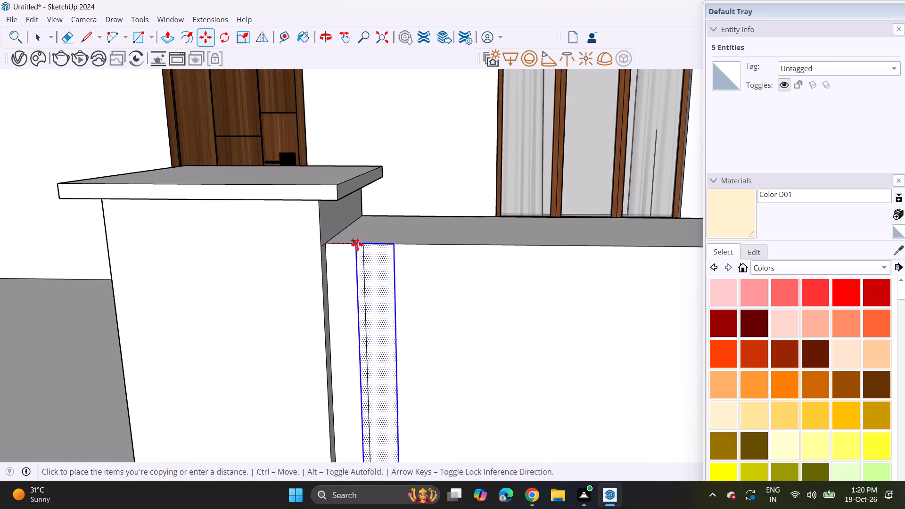
left_click(374, 245)
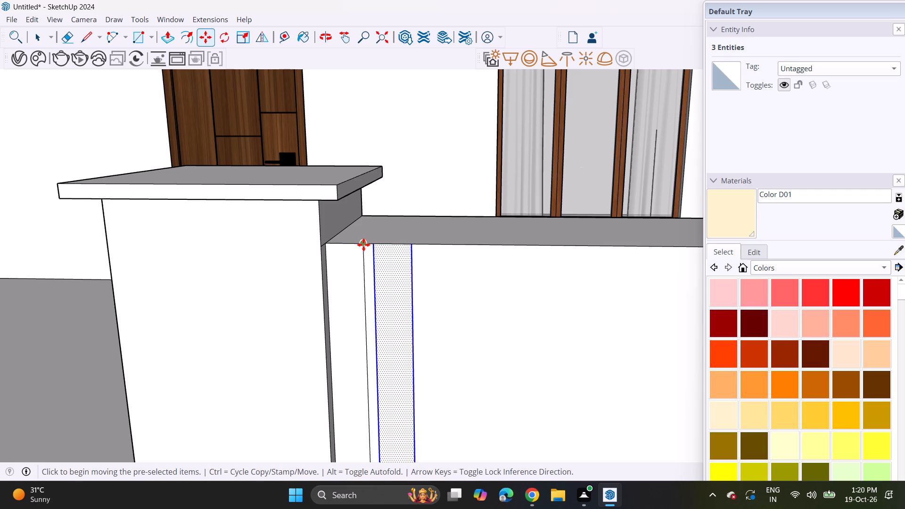
left_click(363, 245)
left_click(413, 242)
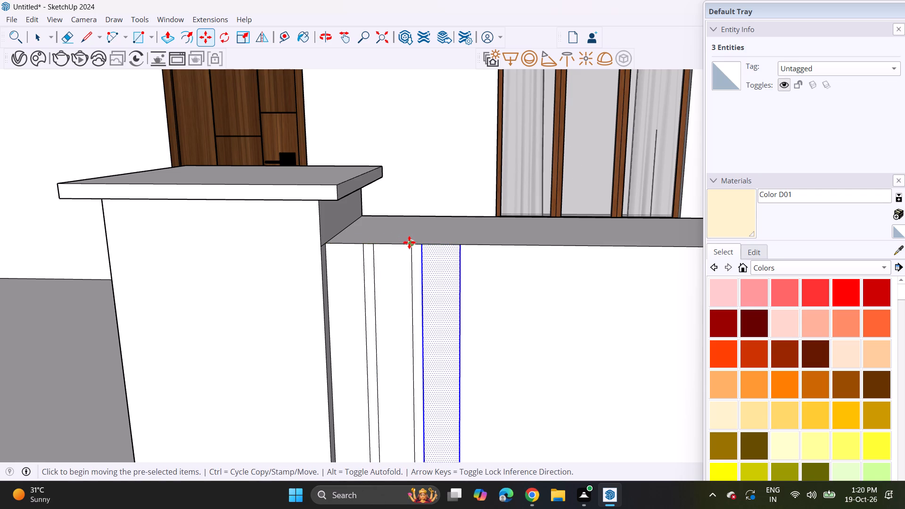
left_click(409, 242)
left_click(463, 243)
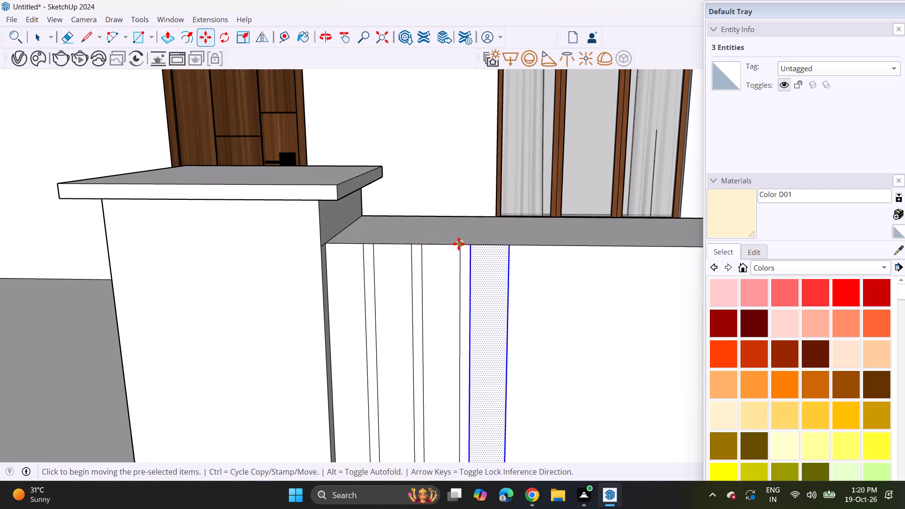
left_click(459, 244)
left_click(507, 244)
Copy the selected full-height strip nine more times along the boundary wall's front face, keeping the same small gap between strips.
scroll(502, 249, "down", 4)
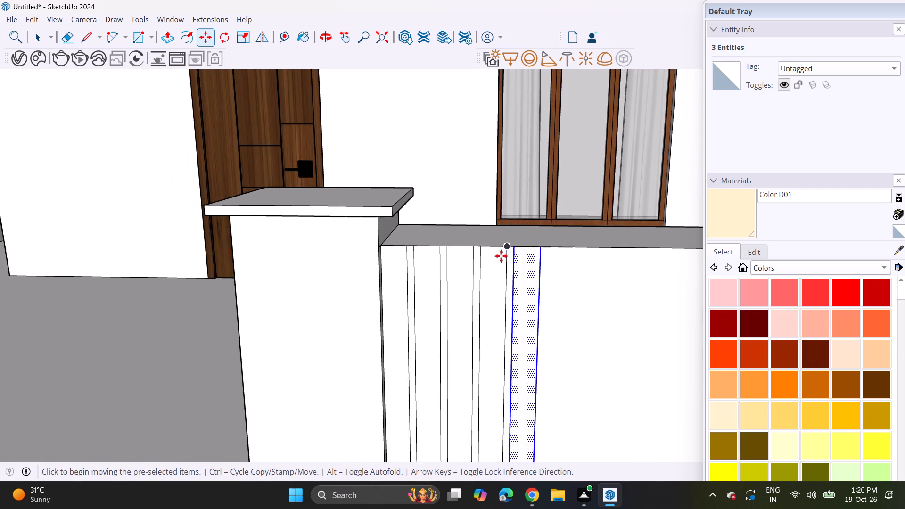
middle_click_drag(501, 256, 179, 288, "shift")
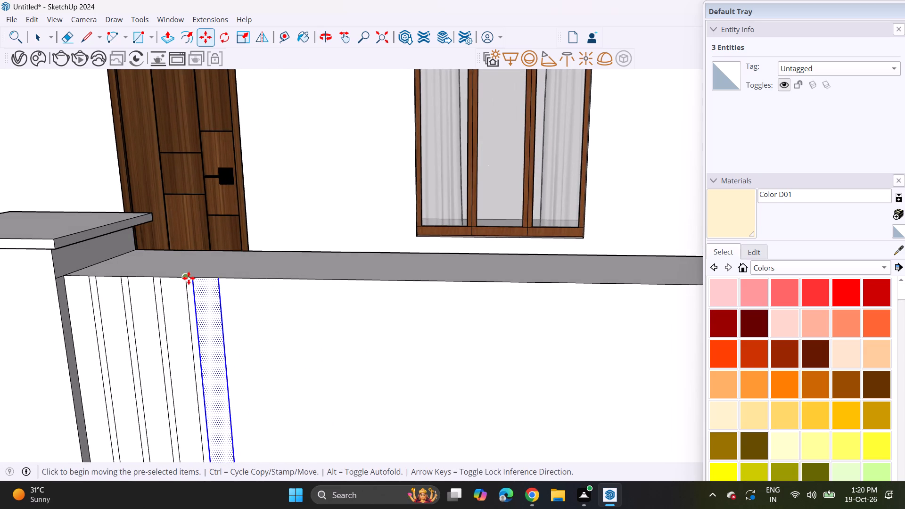
left_click(187, 278)
left_click(219, 278)
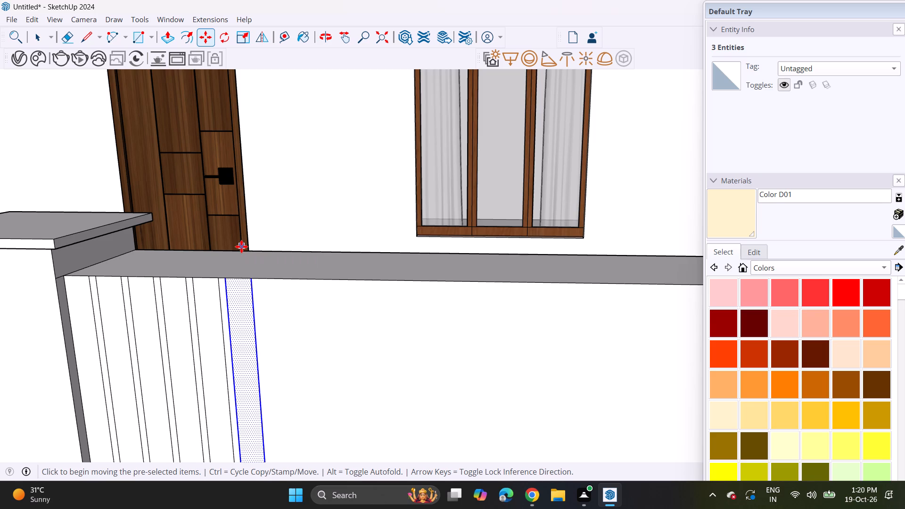
left_click(218, 279)
left_click(252, 283)
left_click(252, 273)
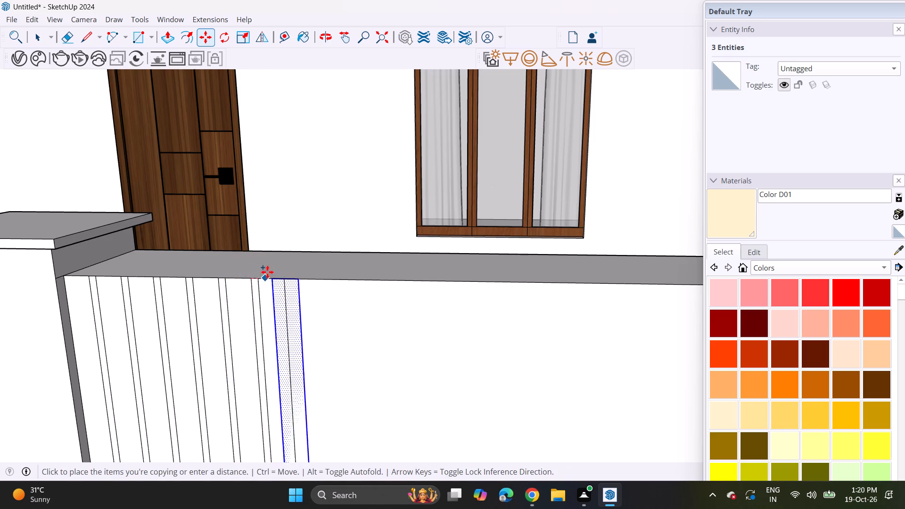
left_click(282, 281)
left_click(283, 279)
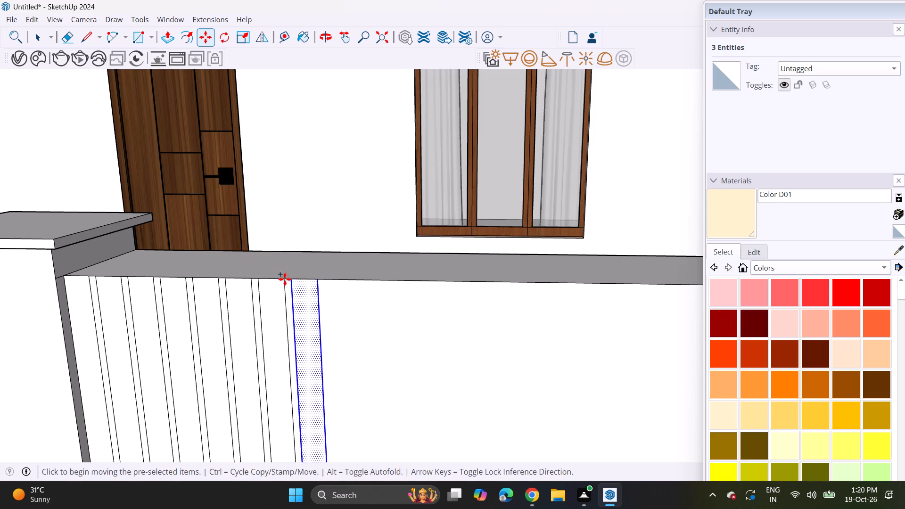
left_click(316, 284)
left_click(319, 281)
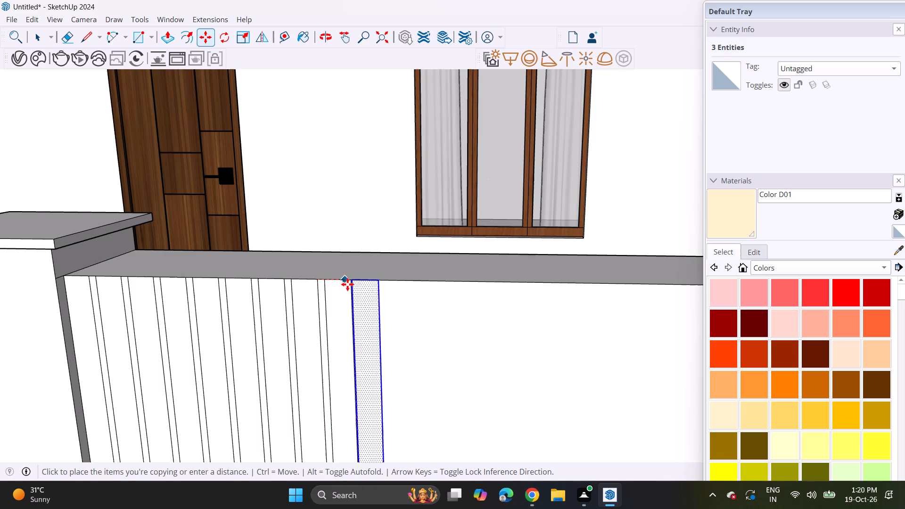
left_click(354, 283)
left_click(351, 281)
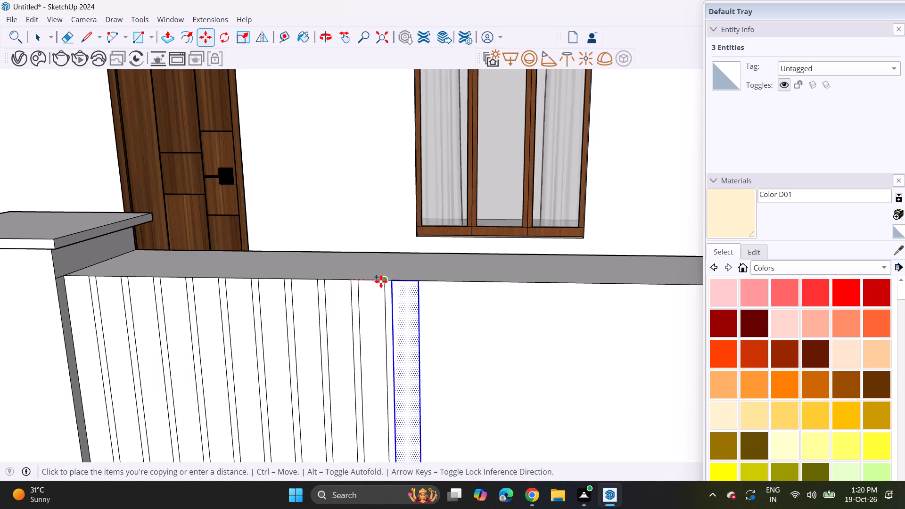
left_click(381, 281)
left_click(387, 281)
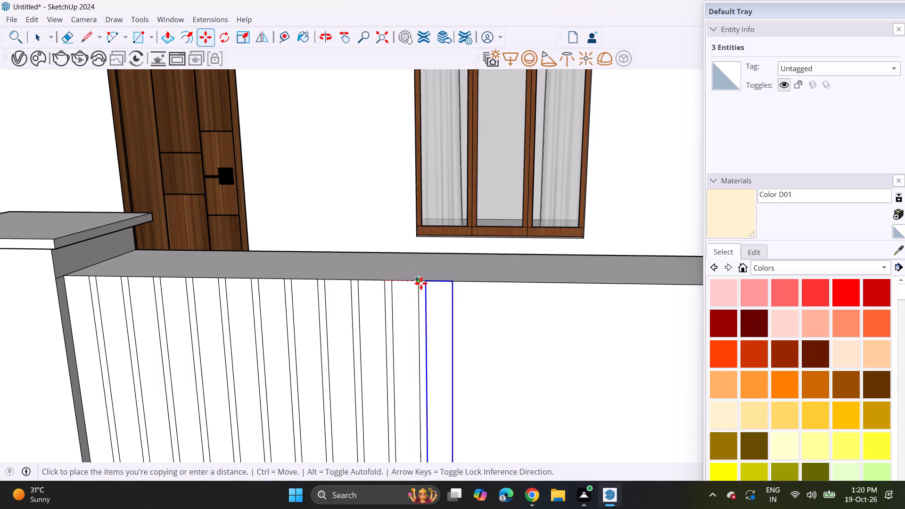
left_click(421, 283)
left_click(421, 282)
left_click(452, 282)
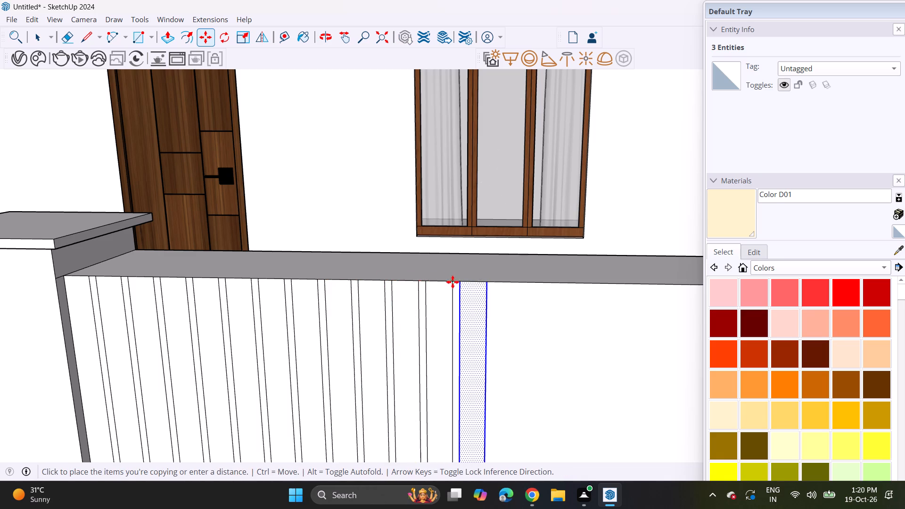
left_click(455, 281)
left_click(485, 283)
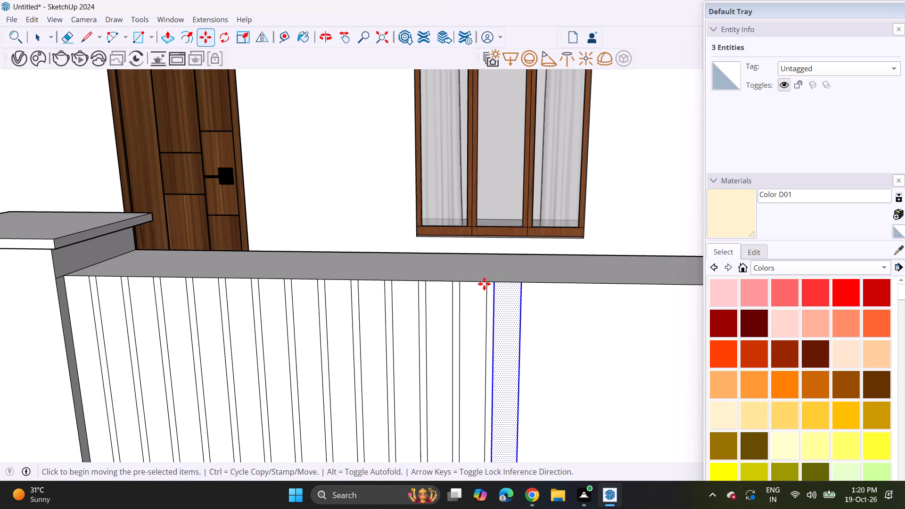
Extend the strip row with three more evenly spaced copies along the boundary wall, starting from the last strip.
scroll(482, 287, "down", 4)
middle_click_drag(489, 289, 262, 292, "shift")
scroll(276, 287, "up", 3)
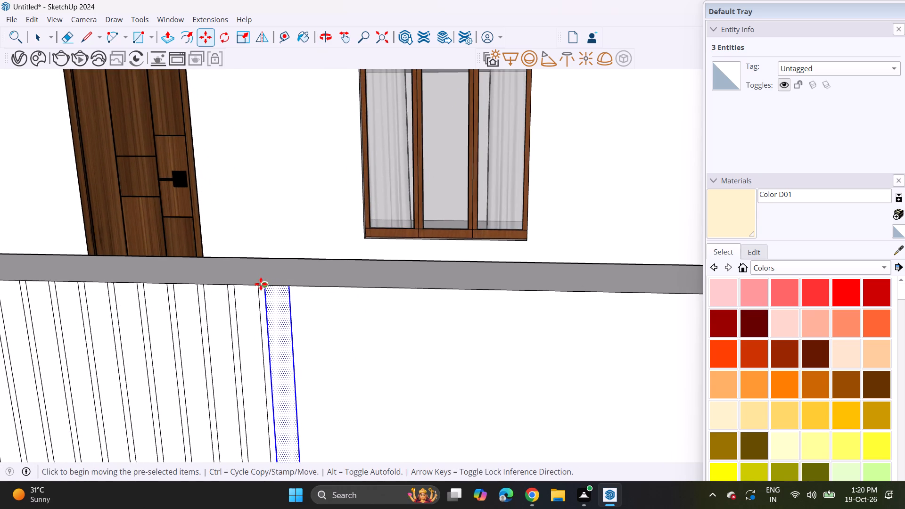
left_click(259, 284)
left_click(283, 286)
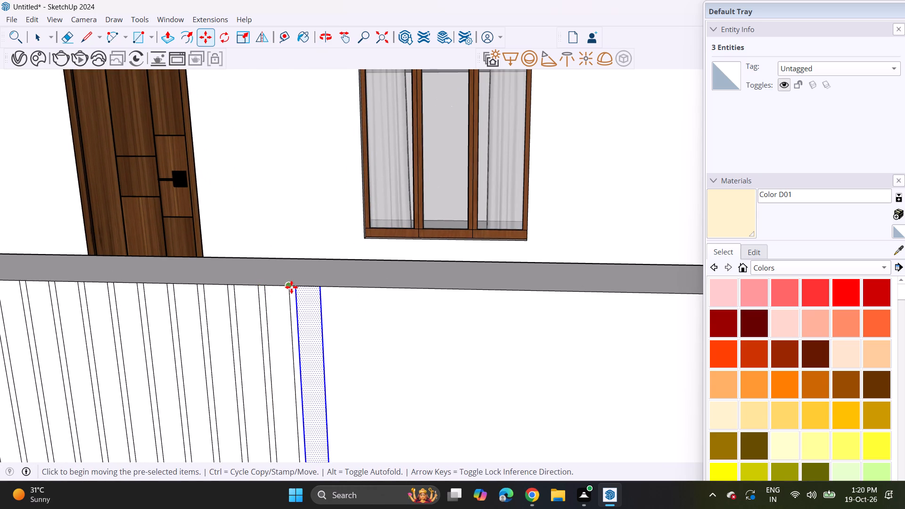
left_click(291, 287)
left_click(314, 287)
left_click(323, 289)
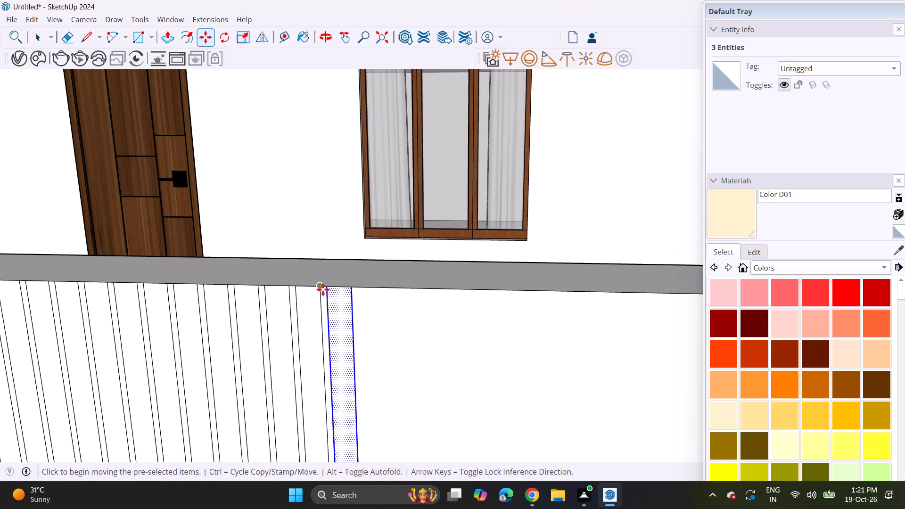
left_click(349, 290)
left_click(351, 289)
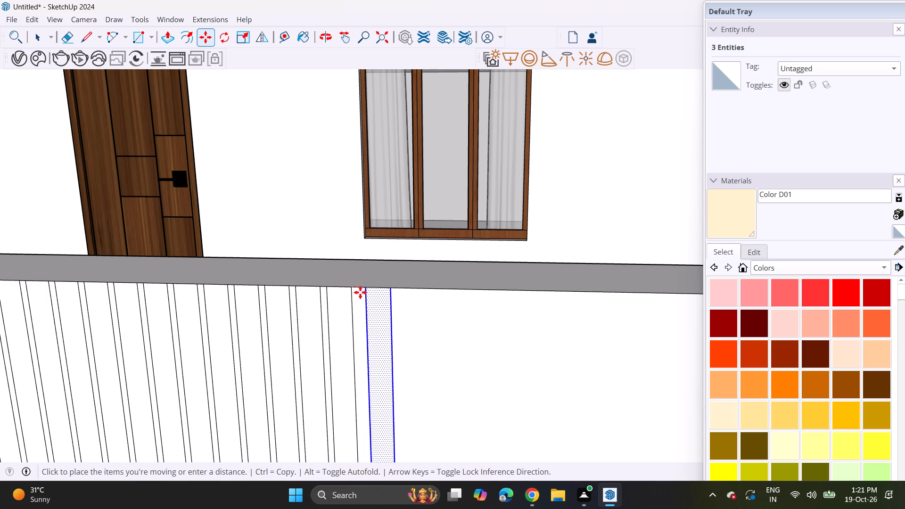
key("Escape")
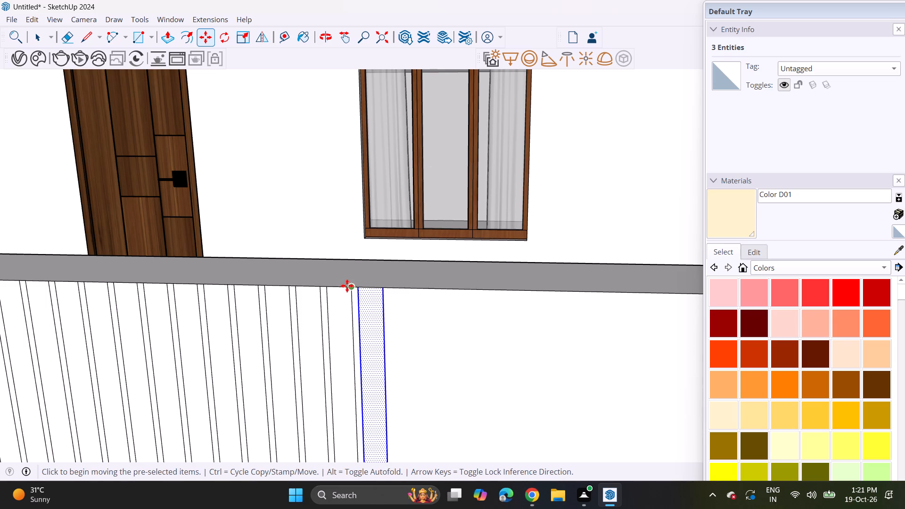
Add six more copies of the end strip along the wall's top edge, each one strip and gap further from the end pillar.
left_click(349, 288)
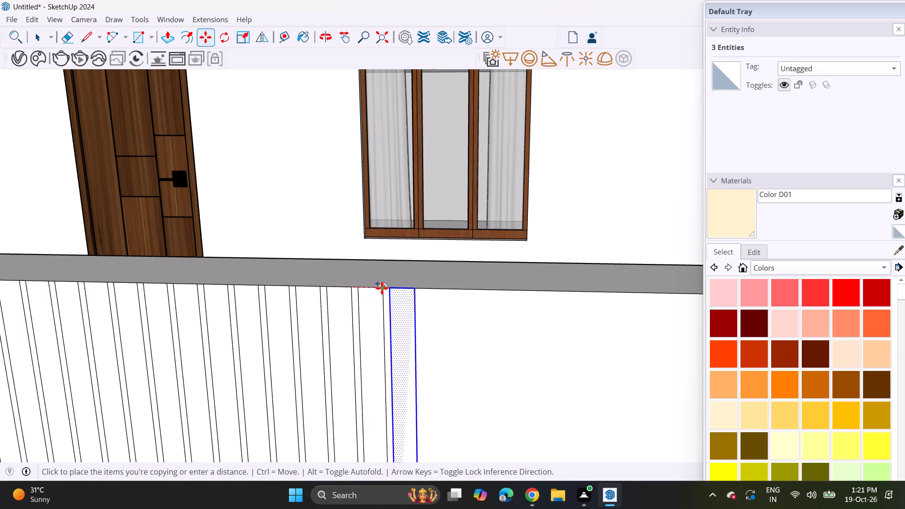
left_click(382, 288)
left_click(382, 291)
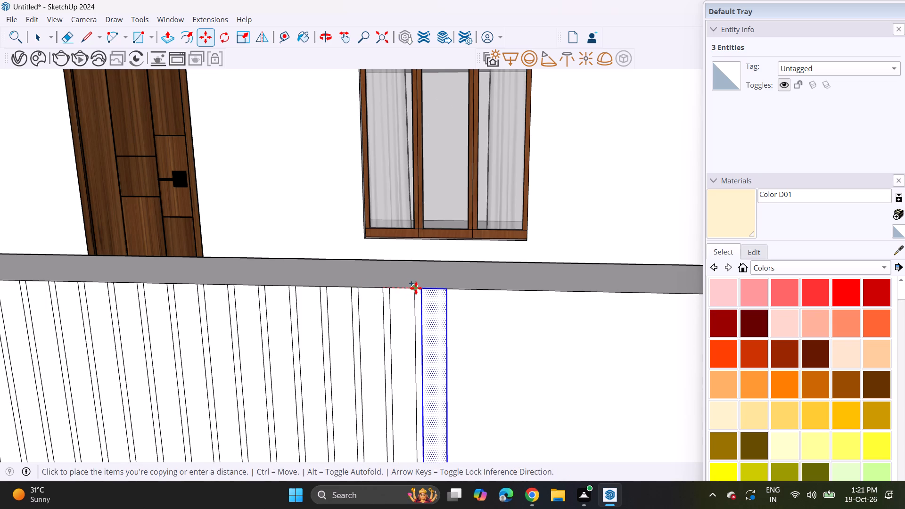
left_click(416, 288)
left_click(414, 287)
left_click(444, 288)
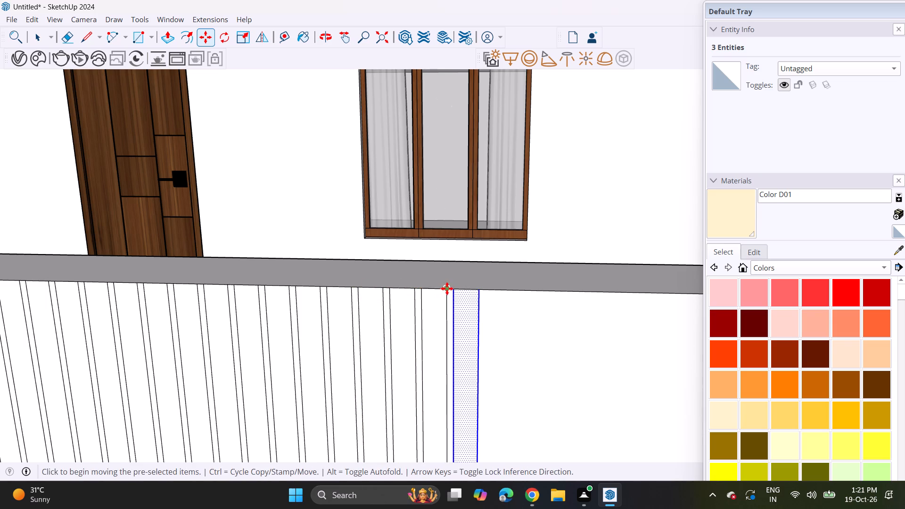
left_click(447, 288)
left_click(477, 290)
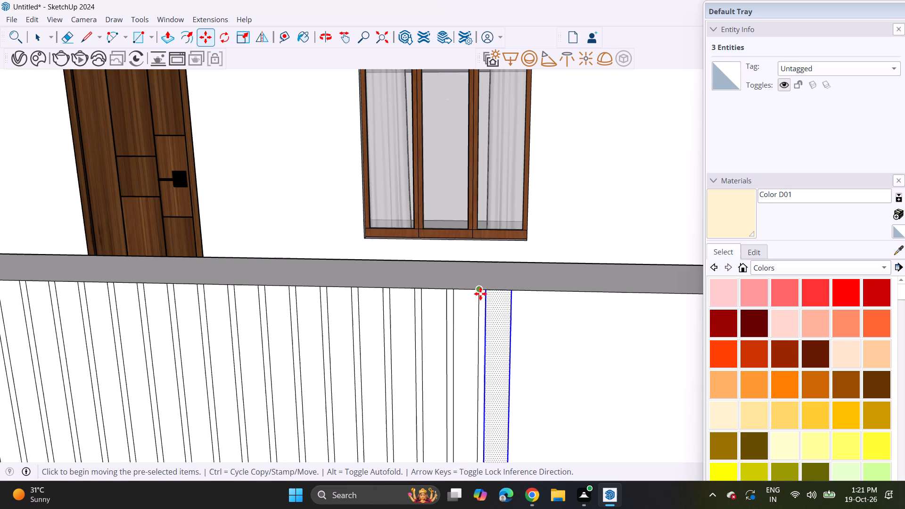
left_click(480, 294)
left_click(512, 294)
left_click(514, 289)
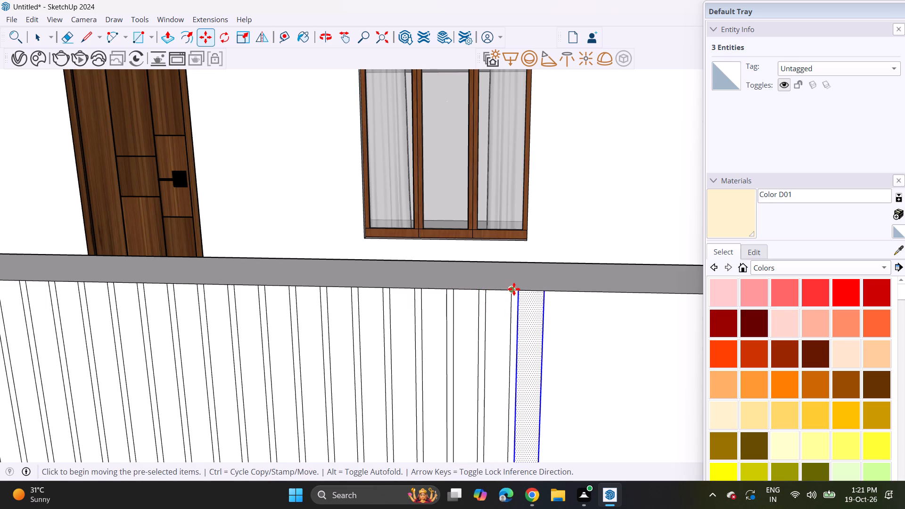
left_click(542, 292)
Copy the last strip four more times along the boundary wall with the same spacing as the existing row.
scroll(542, 310, "down", 2)
middle_click_drag(547, 312, 349, 304)
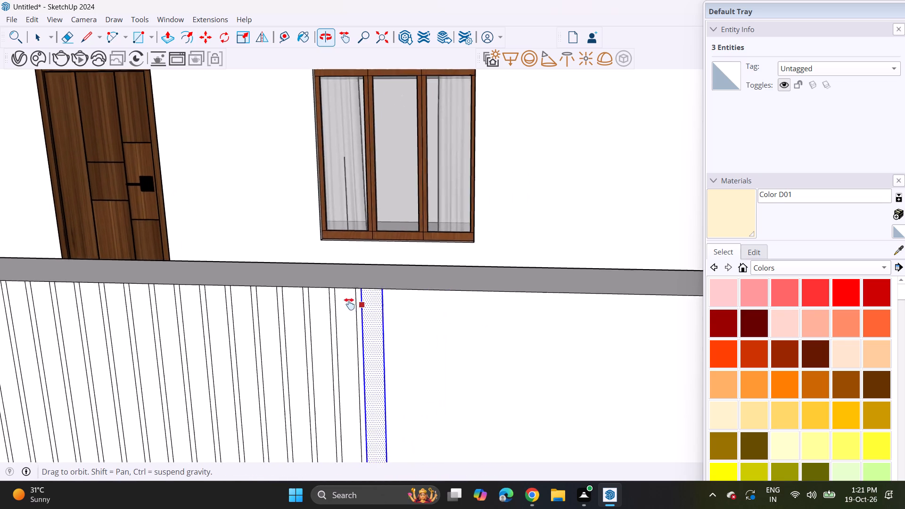
middle_click_drag(349, 304, 327, 307)
scroll(327, 295, "up", 8)
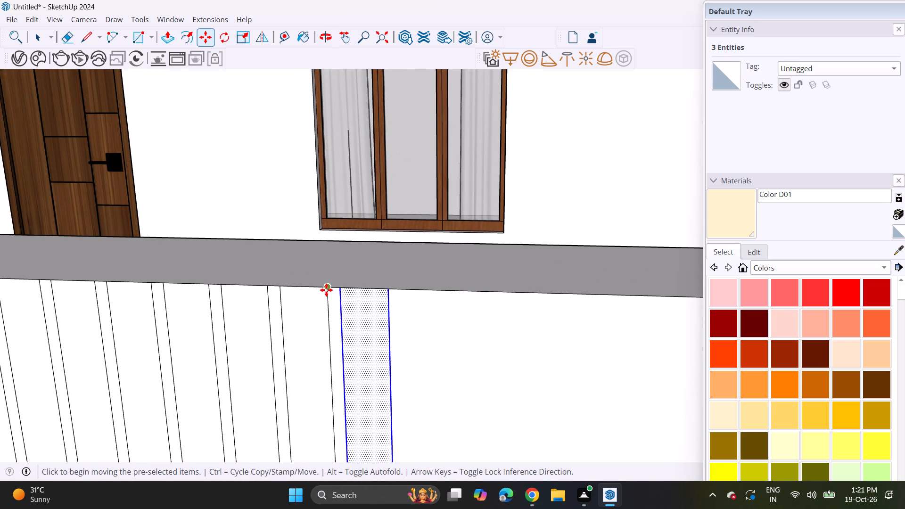
left_click(326, 290)
left_click(384, 288)
left_click(388, 289)
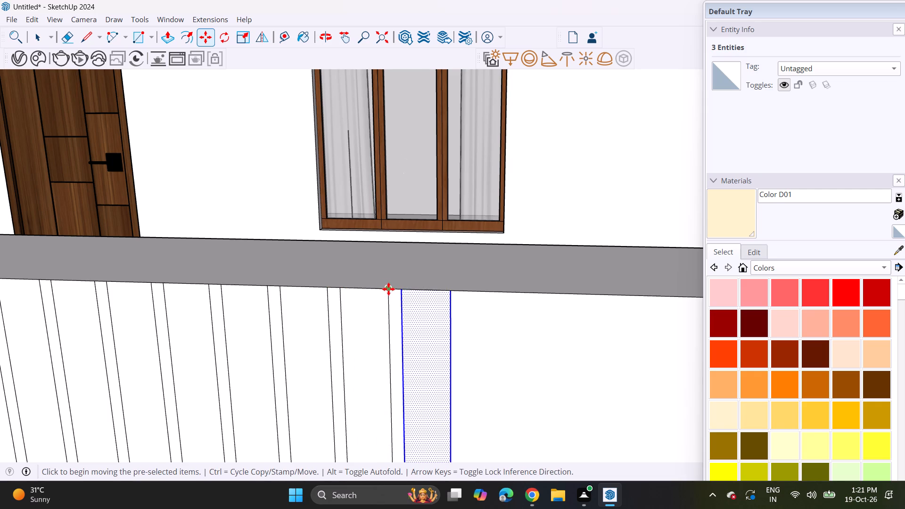
left_click(448, 293)
left_click(450, 291)
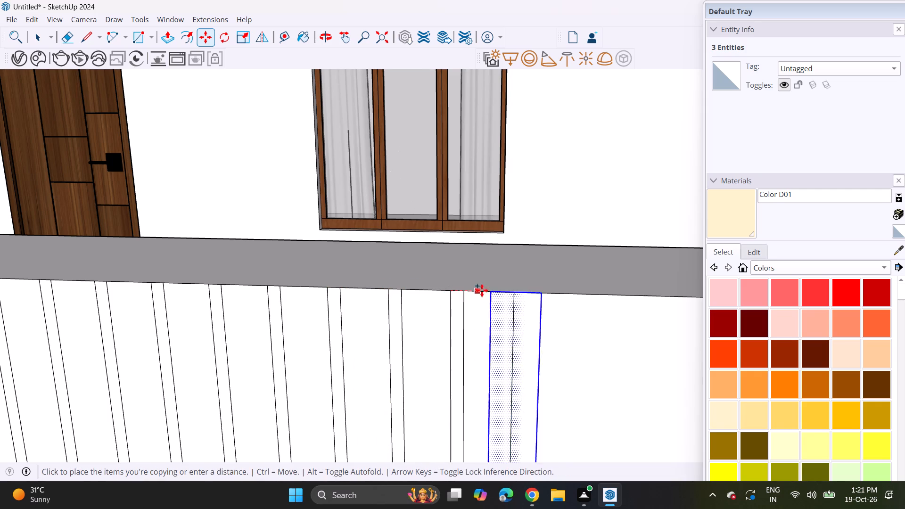
left_click(510, 296)
left_click(511, 294)
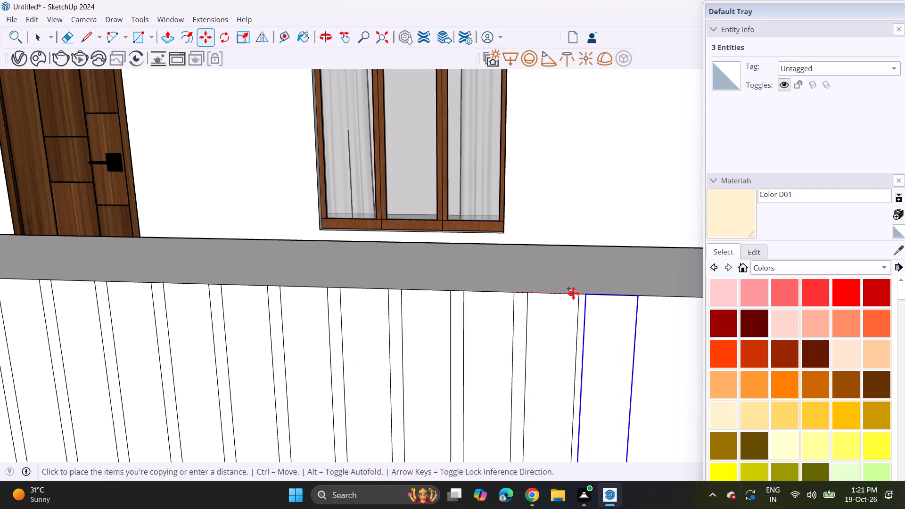
left_click(576, 296)
Copy the last strip five more times along the boundary wall's top edge, keeping the same small gap.
scroll(585, 301, "down", 4)
middle_click_drag(591, 300, 78, 283)
left_click(90, 280)
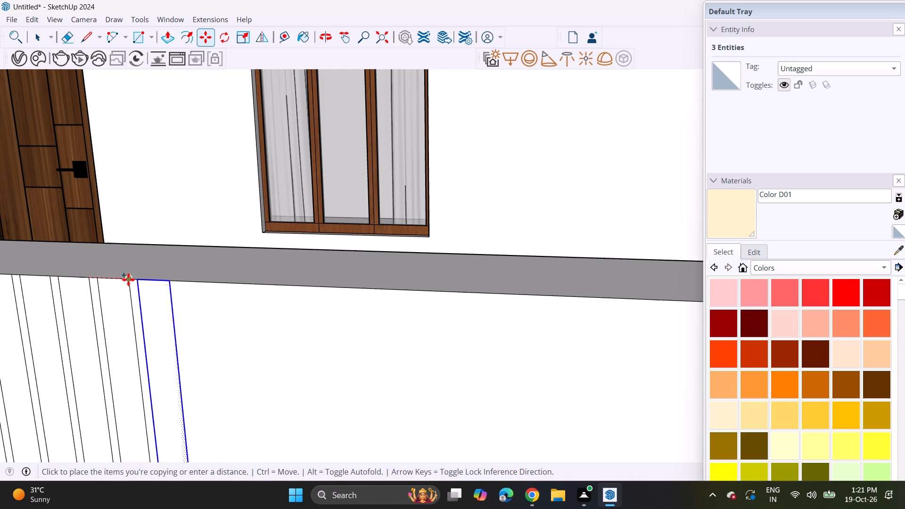
left_click(130, 280)
left_click(129, 279)
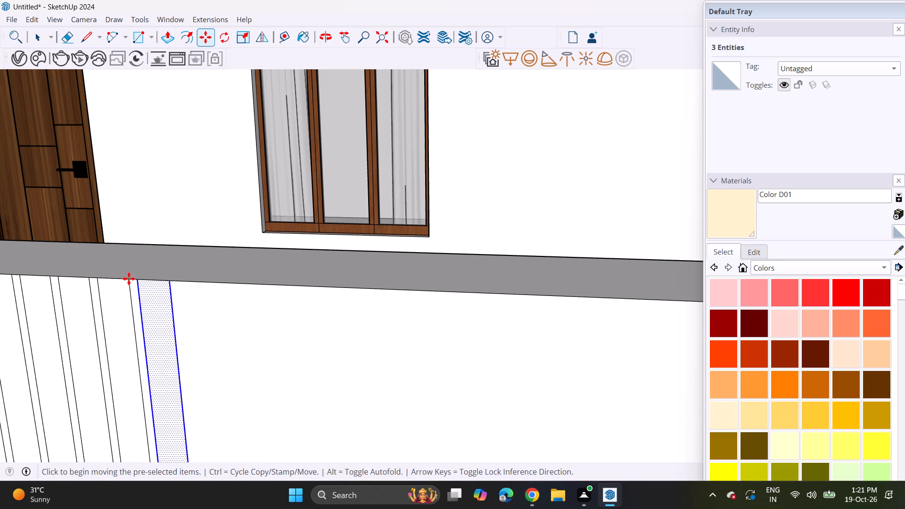
left_click(169, 285)
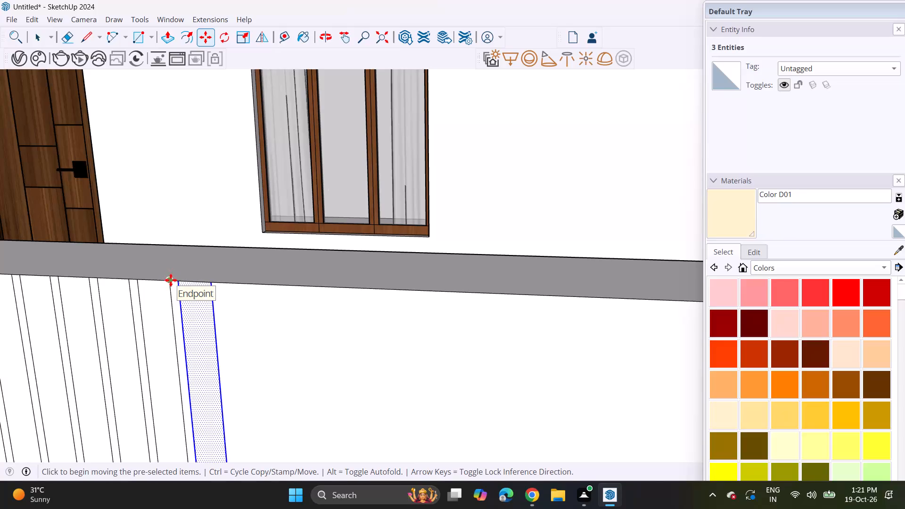
left_click(170, 282)
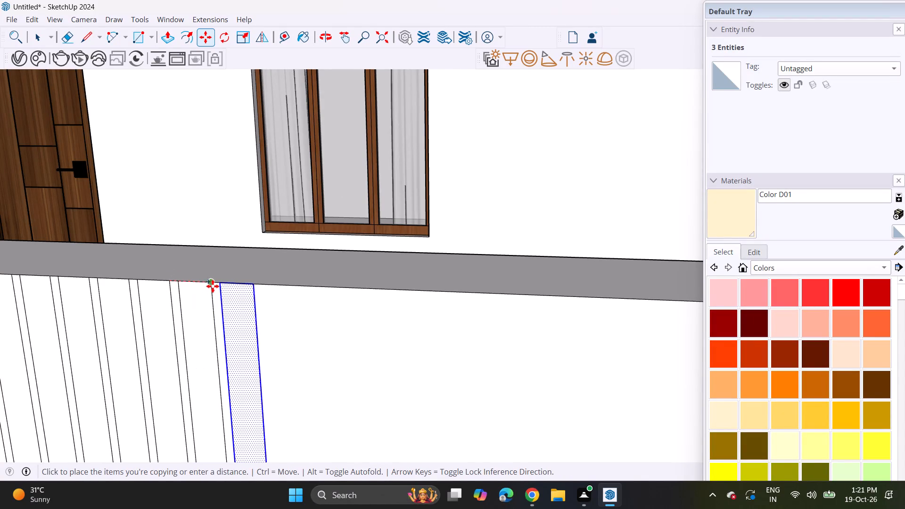
left_click(210, 286)
left_click(212, 284)
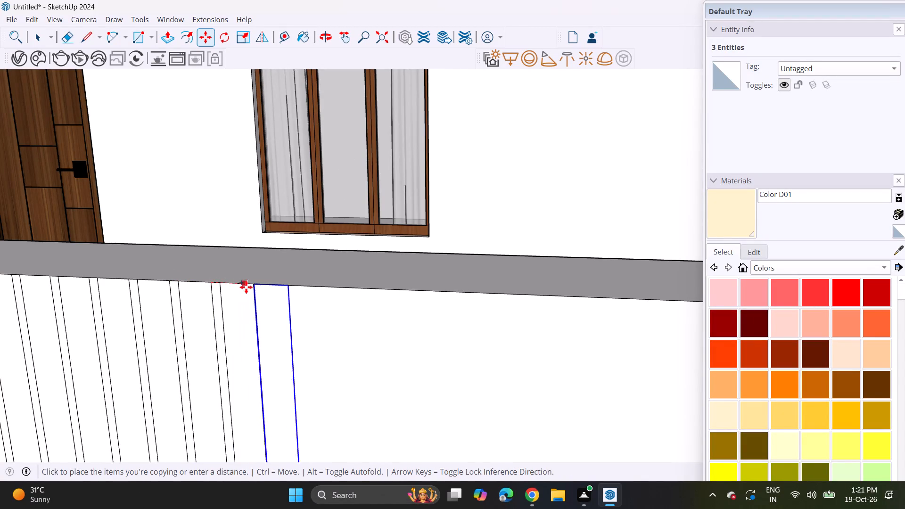
left_click(254, 289)
left_click(255, 287)
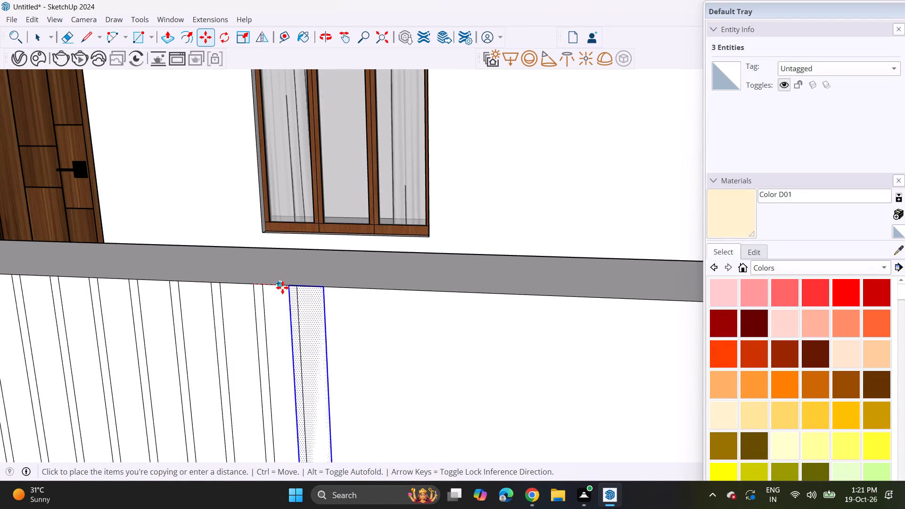
left_click(297, 289)
Extend the boundary wall's strip row with five more evenly spaced copies, continuing from the end strip.
left_click(299, 288)
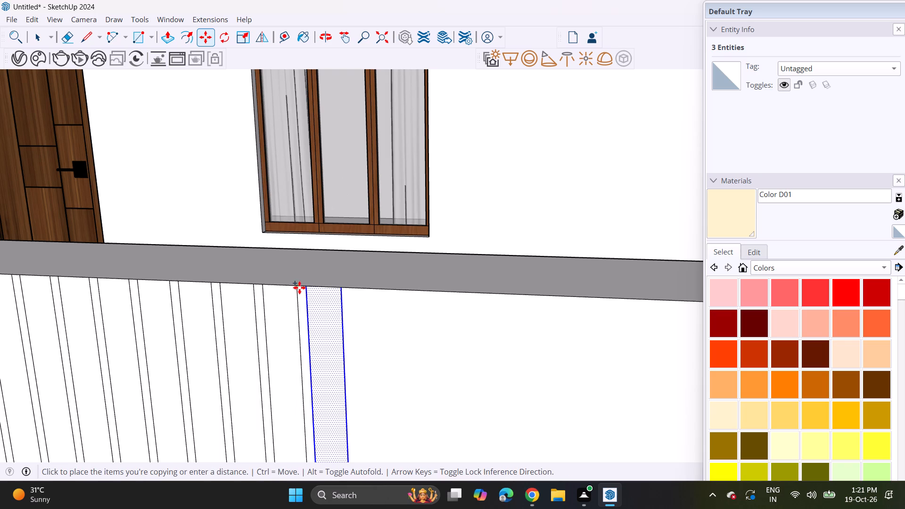
left_click(337, 288)
left_click(342, 288)
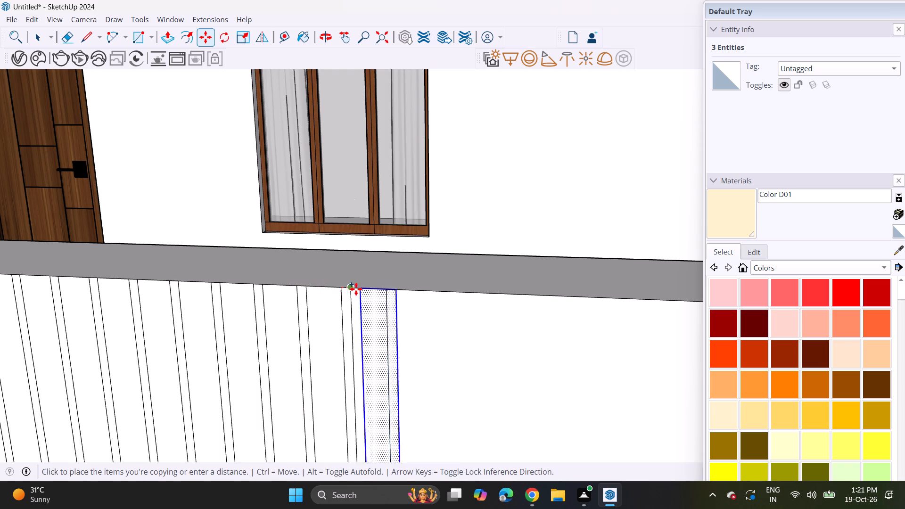
left_click(388, 293)
left_click(388, 287)
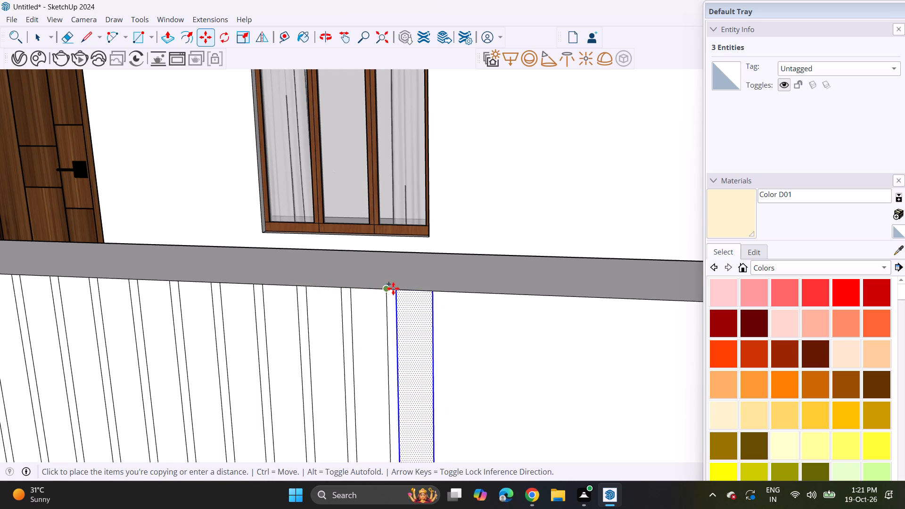
left_click(430, 292)
left_click(432, 293)
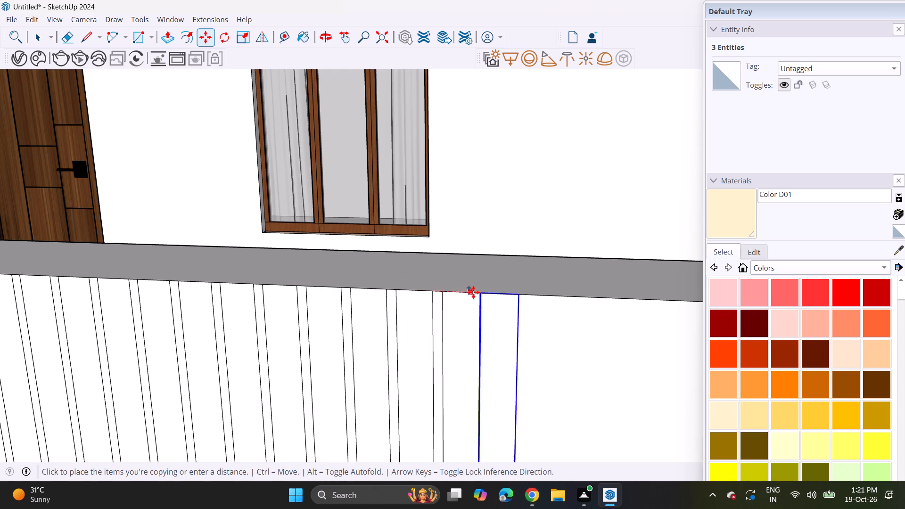
left_click(476, 292)
left_click(482, 292)
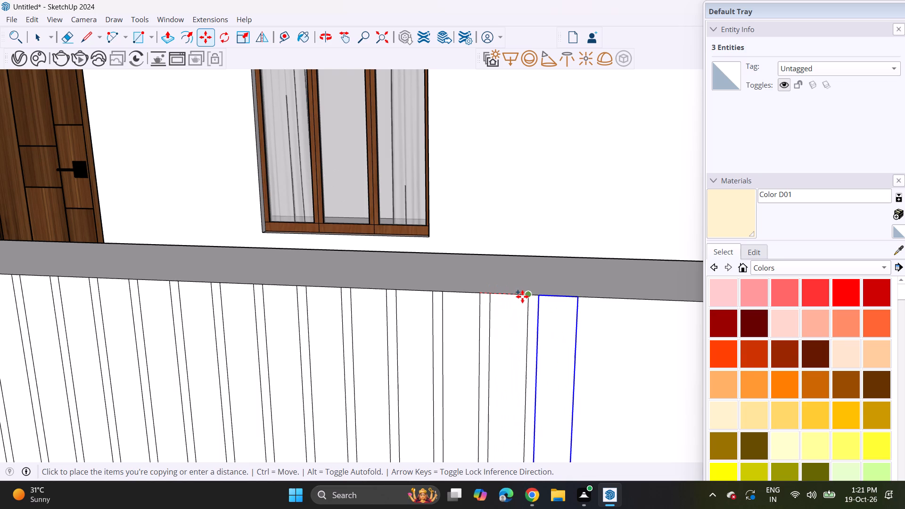
left_click(526, 296)
Add eight more copies of the end strip along the boundary wall's front face, each offset by one strip and gap.
middle_click_drag(544, 300, 161, 274, "shift")
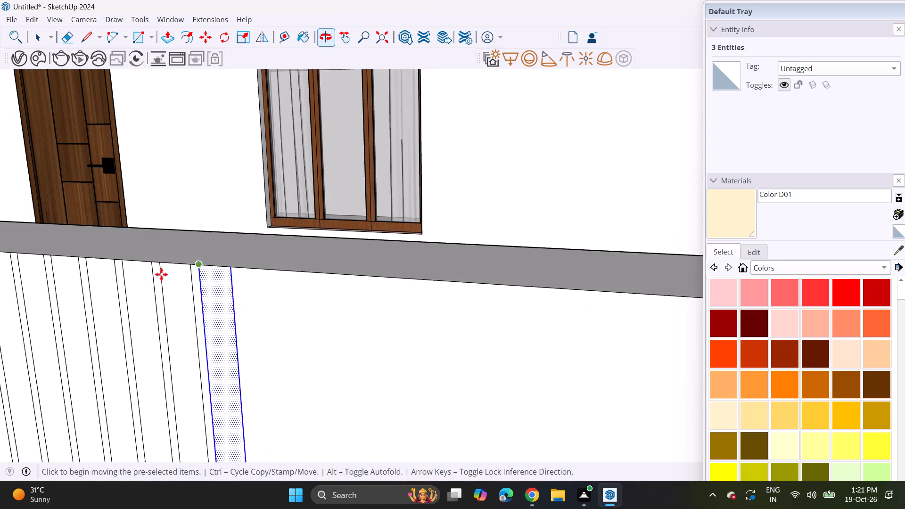
left_click(192, 261, "ctrl")
left_click(232, 269)
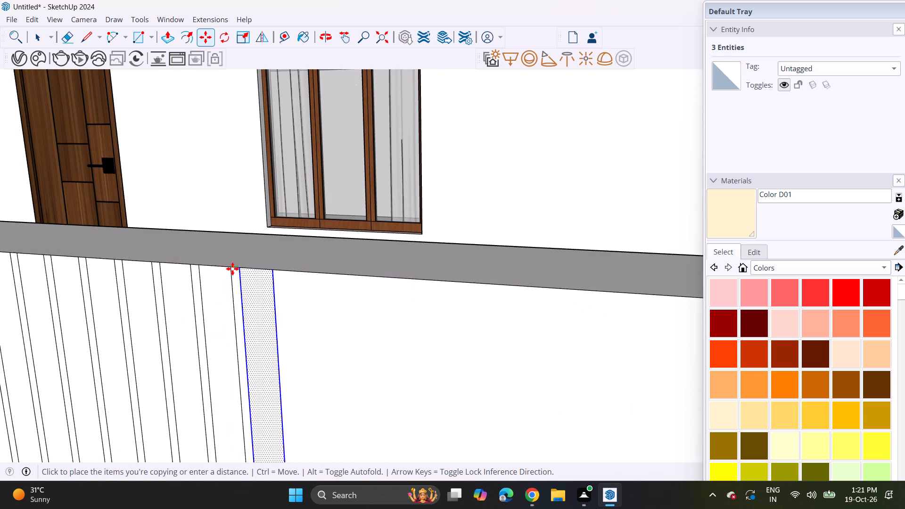
left_click(231, 266)
left_click(271, 272)
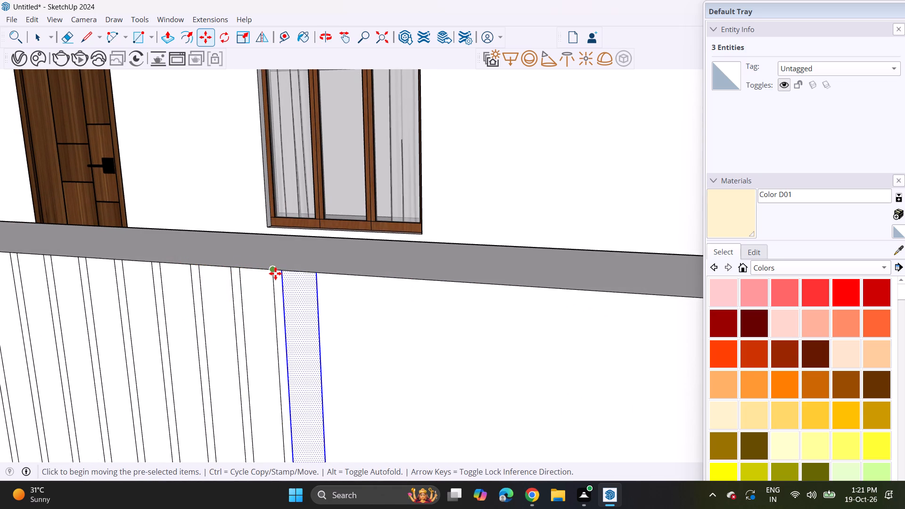
left_click(275, 273)
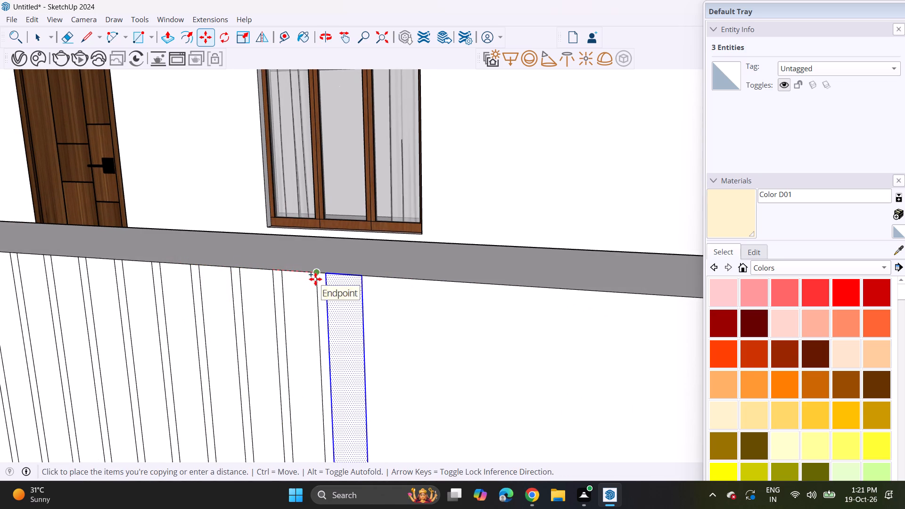
left_click(315, 279)
left_click(317, 276)
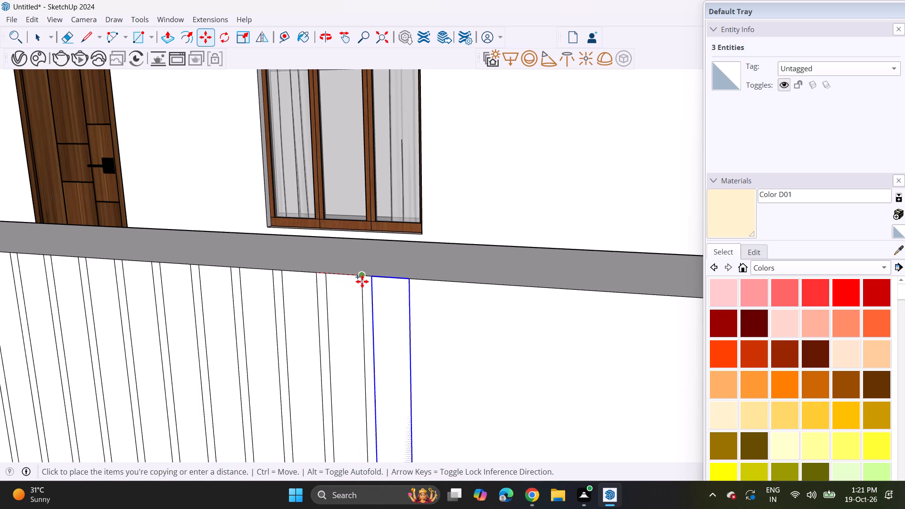
left_click(362, 281)
left_click(361, 280)
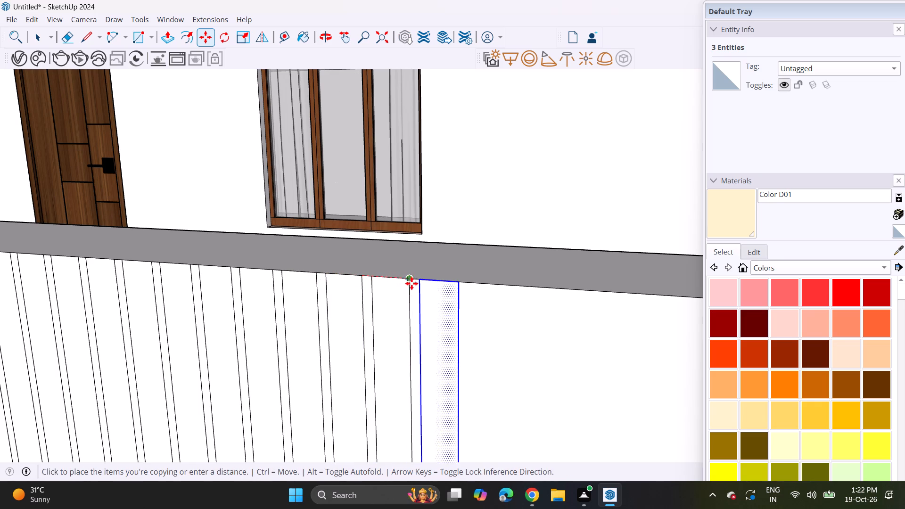
left_click(410, 283)
left_click(411, 281)
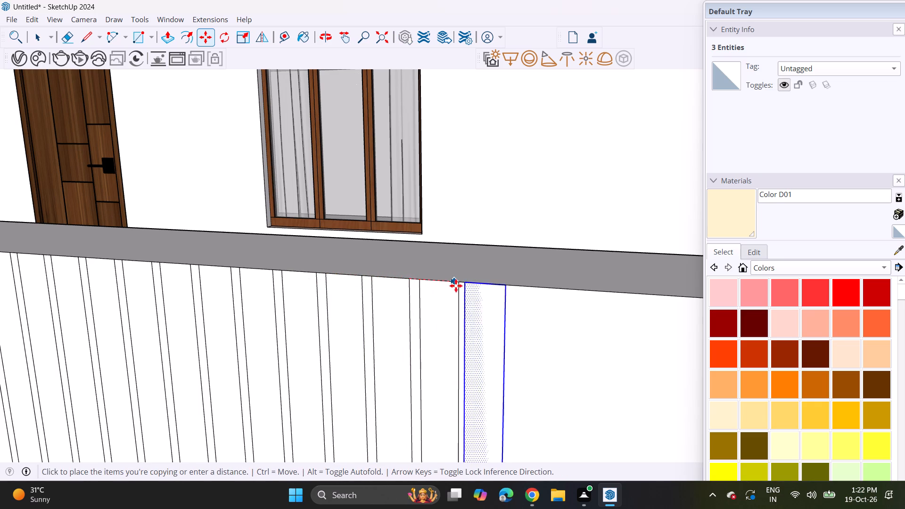
left_click(458, 286)
left_click(460, 283)
left_click(506, 288)
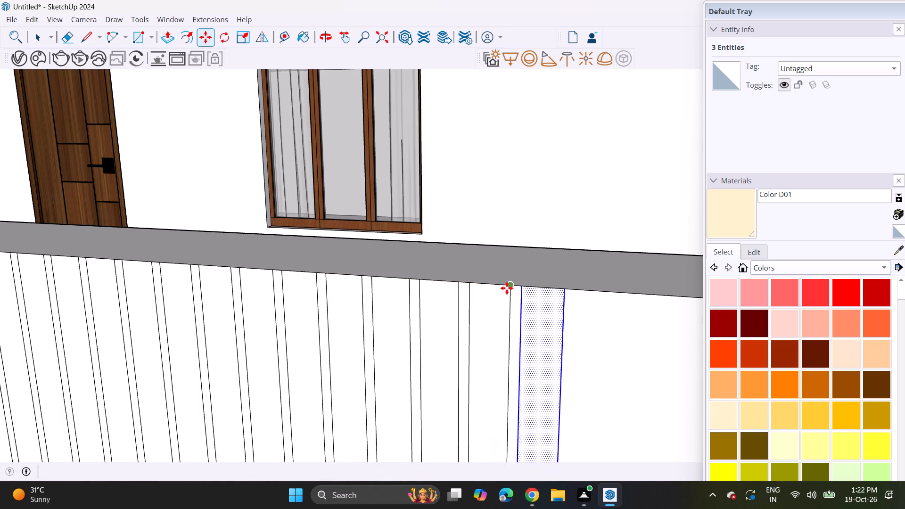
left_click(510, 288)
left_click(566, 289)
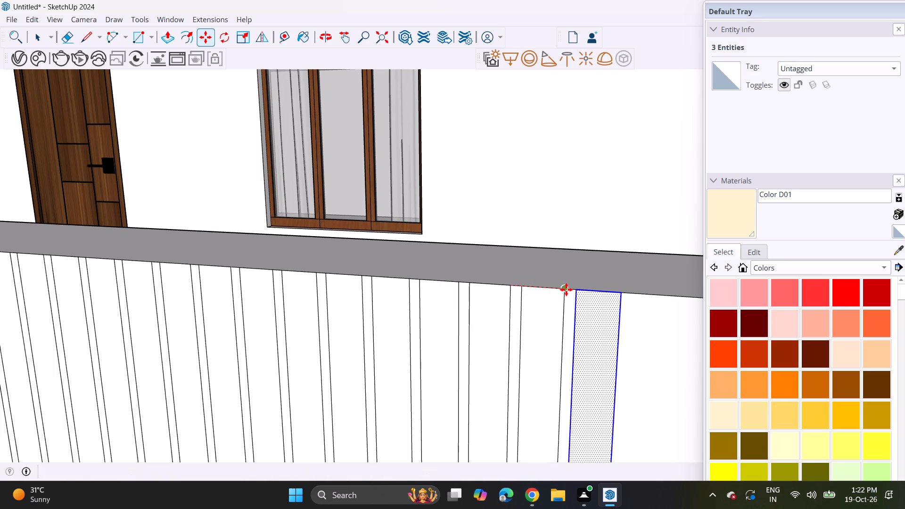
Continue the strip row toward the capped pillar with eight more copies of the last strip at the same spacing.
scroll(556, 297, "down", 4)
middle_click_drag(550, 293, 130, 240, "shift")
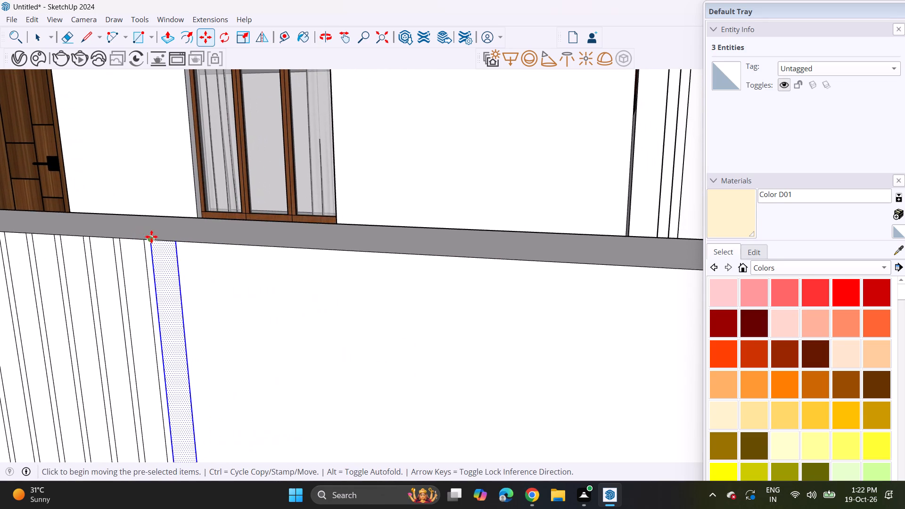
scroll(151, 237, "up", 2)
left_click(142, 241, "ctrl")
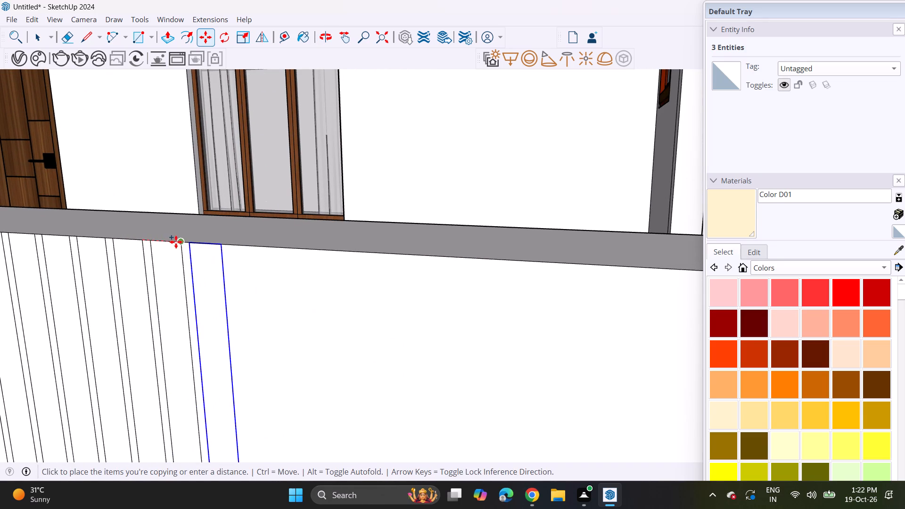
double_click(177, 242)
left_click(219, 245)
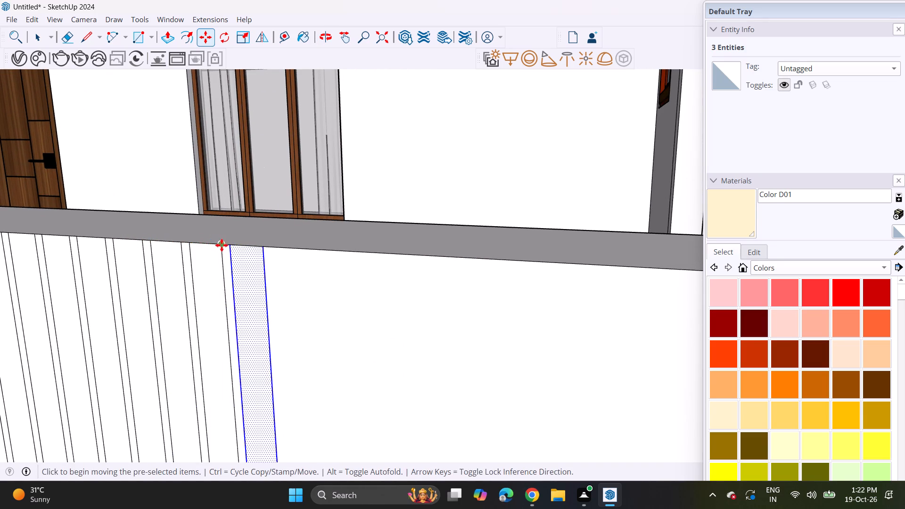
left_click(222, 245)
left_click(262, 251)
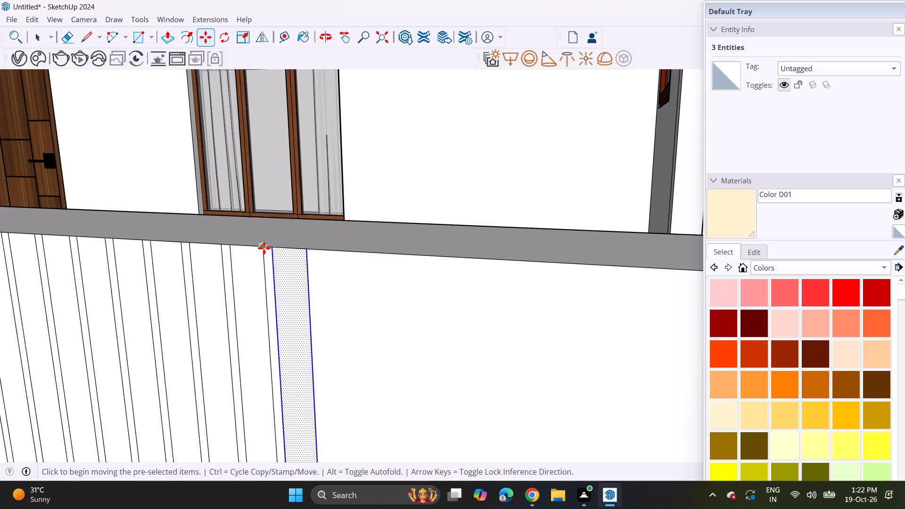
left_click(264, 248)
left_click(305, 254)
left_click(308, 252)
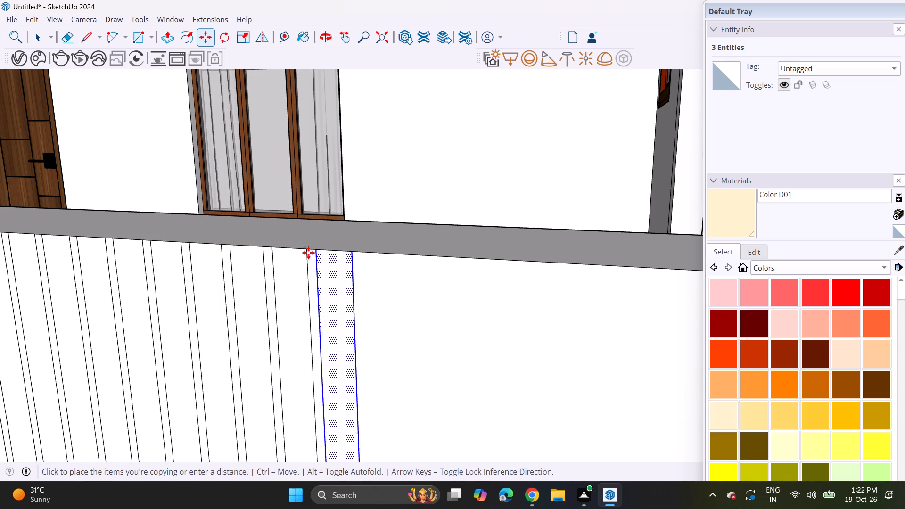
left_click(353, 256)
left_click(352, 251)
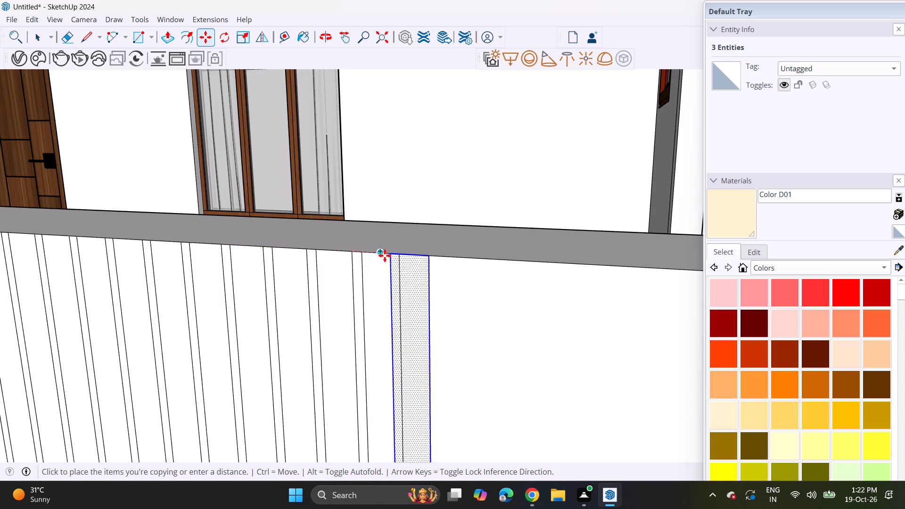
left_click(400, 258)
left_click(401, 256)
left_click(444, 258)
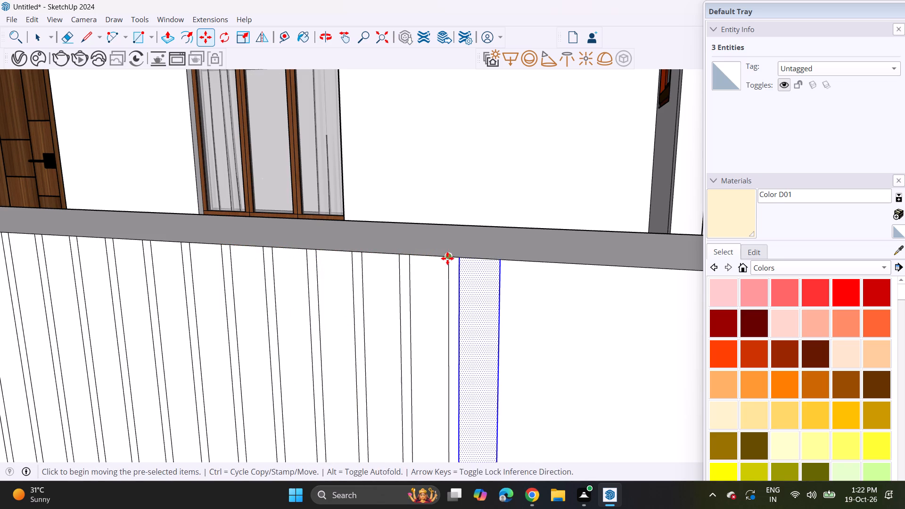
left_click(447, 258)
left_click(497, 261)
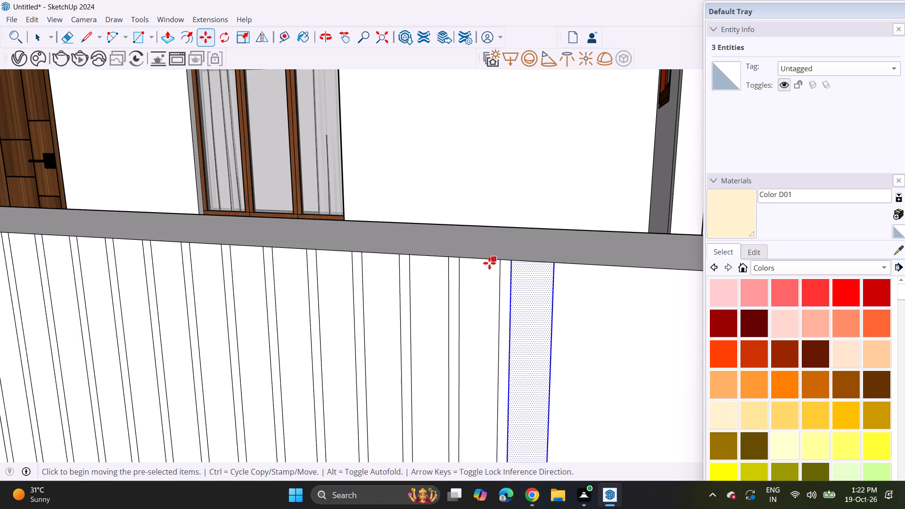
Copy the last strip six more times at the same spacing to fill the remaining wall face up to the capped pillar.
scroll(481, 269, "down", 2)
middle_click_drag(480, 271, 173, 246)
scroll(190, 238, "up", 4)
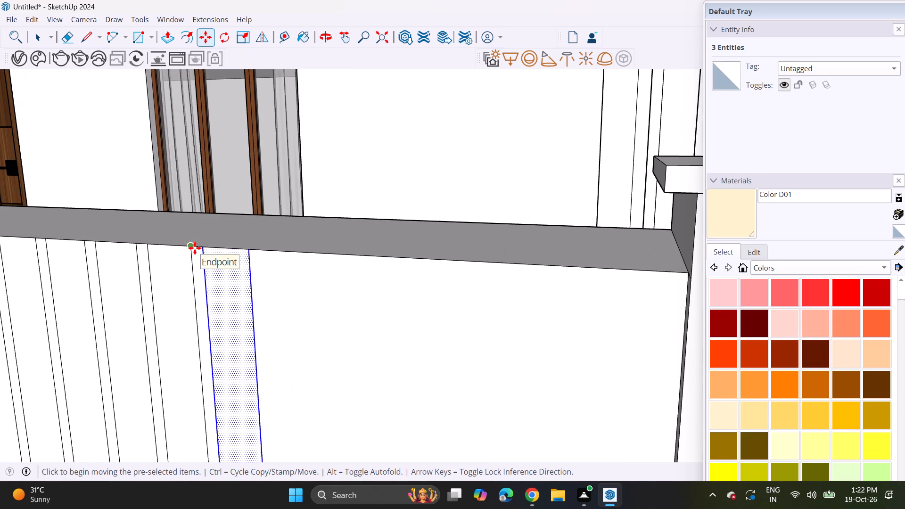
left_click(195, 248)
left_click(246, 253)
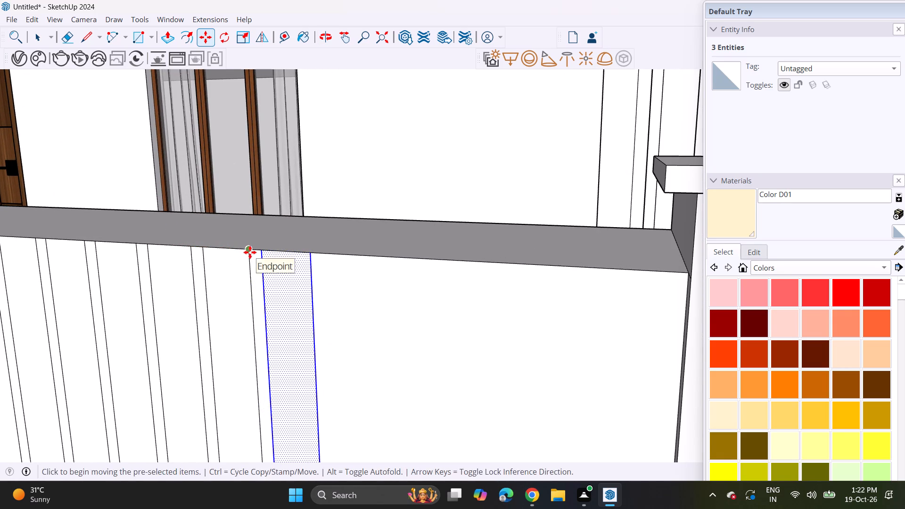
left_click(250, 252)
left_click(315, 254)
left_click(312, 250)
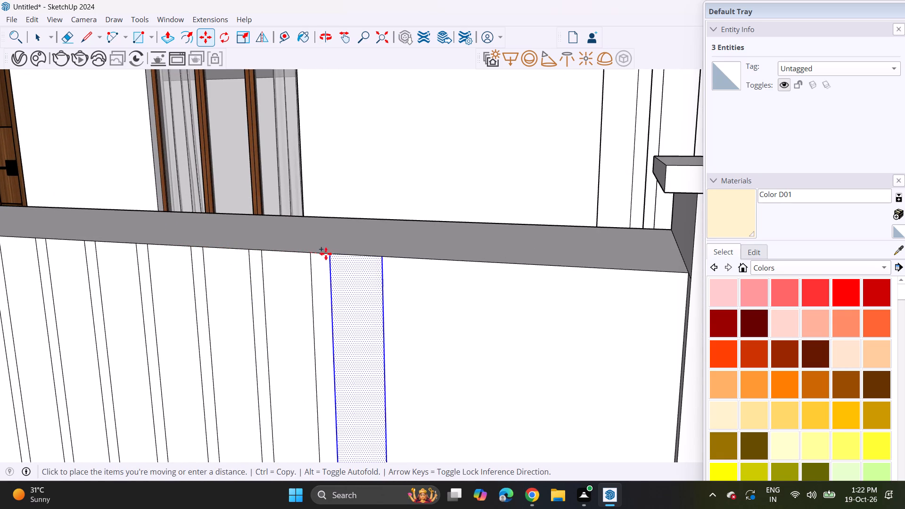
left_click(376, 261)
left_click(377, 259)
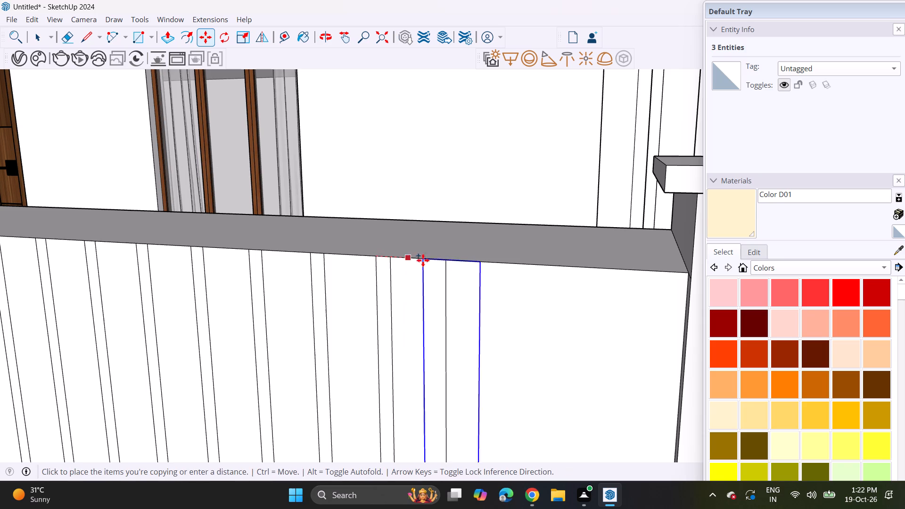
left_click(446, 263)
left_click(446, 260)
left_click(516, 265)
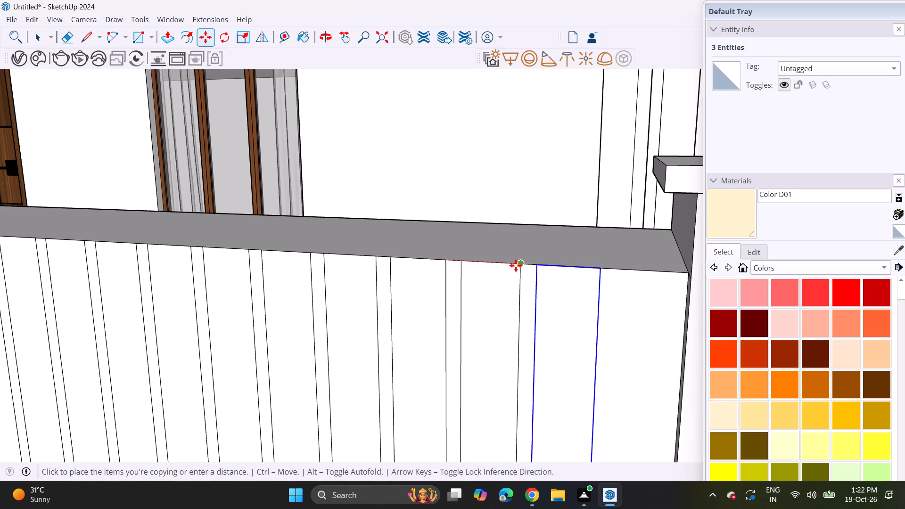
left_click(519, 265, "ctrl")
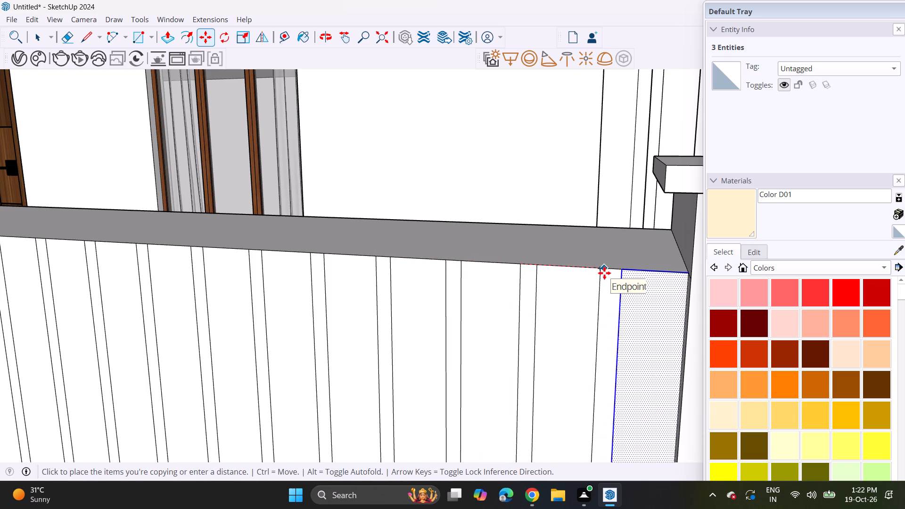
left_click(601, 273)
scroll(544, 285, "down", 15)
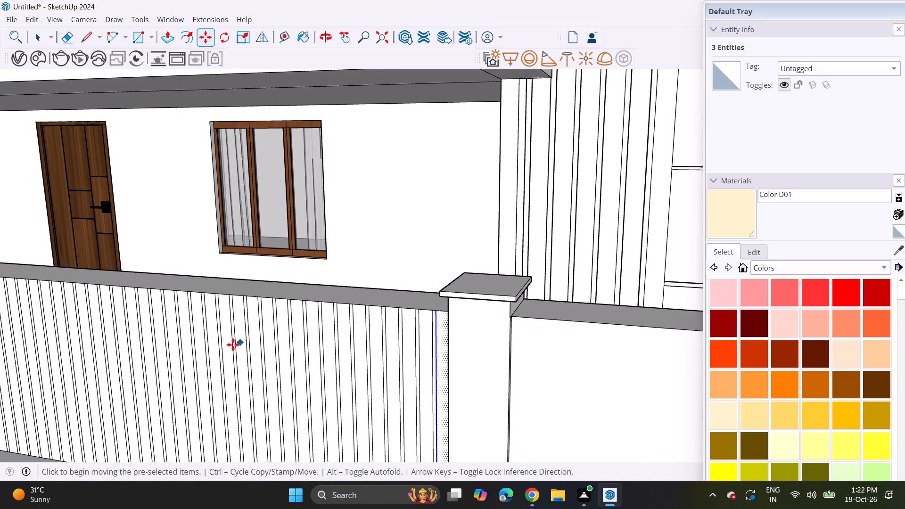
Pull the first vertical strip beside the capped pillar at the strip row's opposite end slightly out from the boundary wall face.
scroll(233, 345, "down", 6)
middle_click_drag(160, 382, 461, 296, "shift")
middle_click_drag(376, 308, 423, 310)
scroll(187, 324, "up", 3)
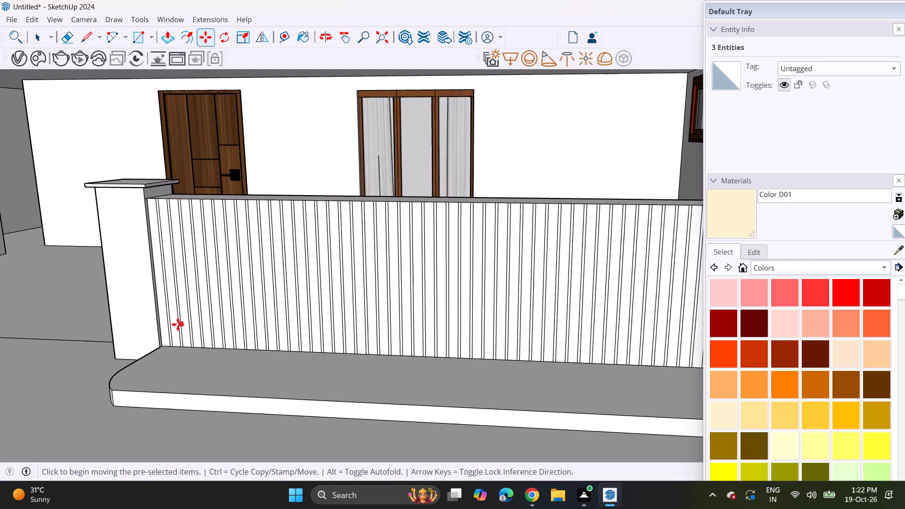
scroll(174, 324, "up", 8)
key("p")
scroll(147, 340, "up", 4)
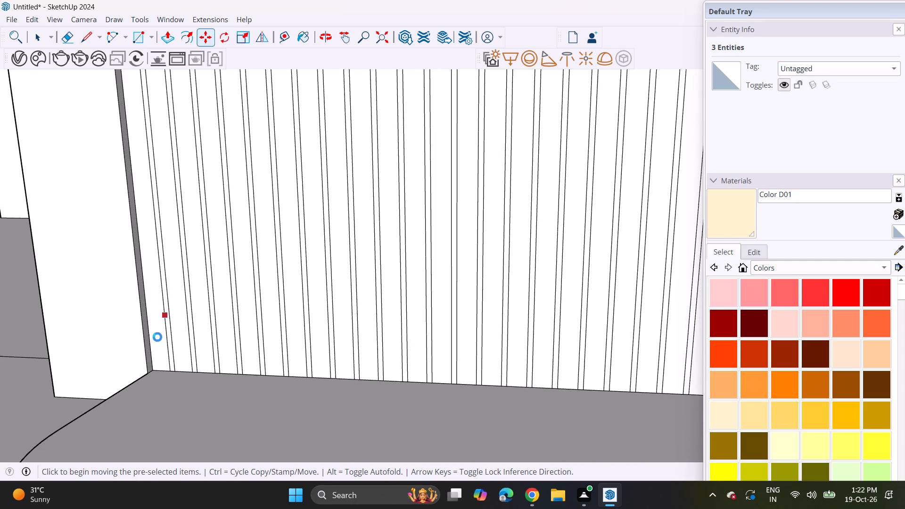
scroll(159, 340, "up", 5)
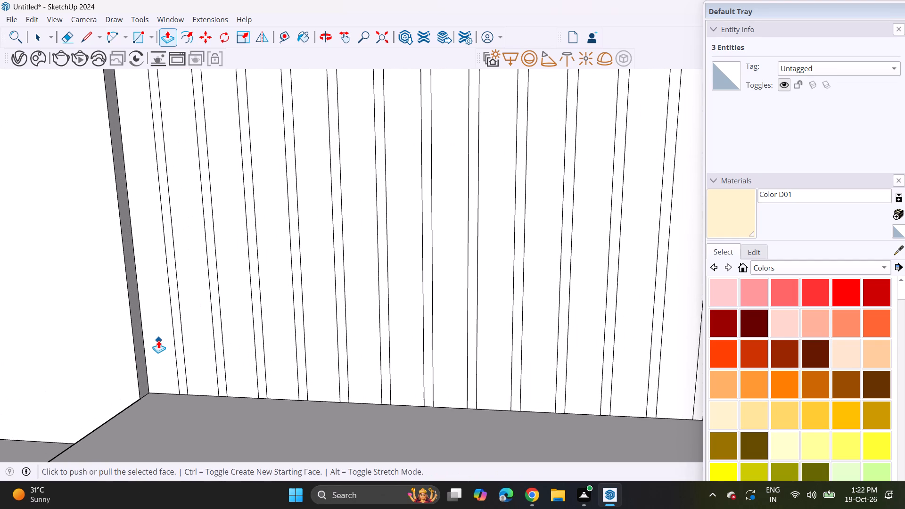
key("Escape")
scroll(159, 346, "up", 3)
left_click(159, 346)
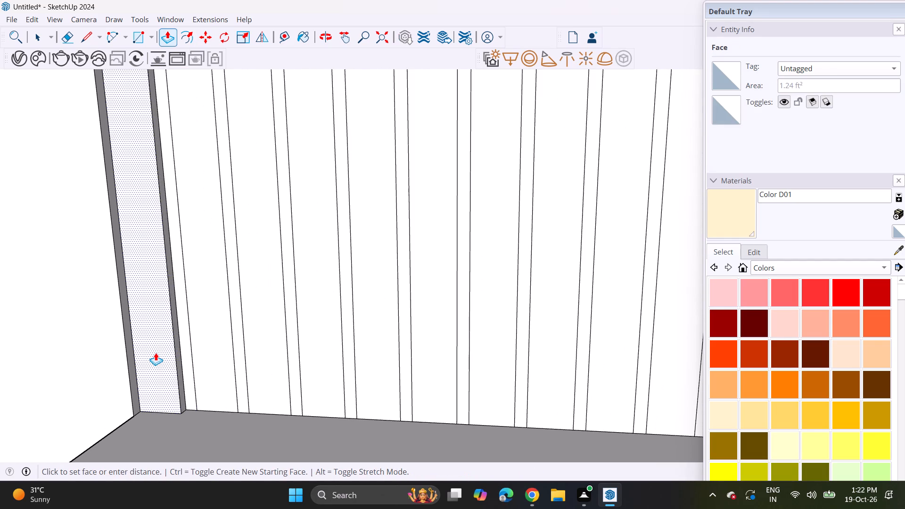
left_click(156, 353)
Pull the next seven strips in the row out from the wall to the same depth as the first.
double_click(212, 342)
double_click(271, 346)
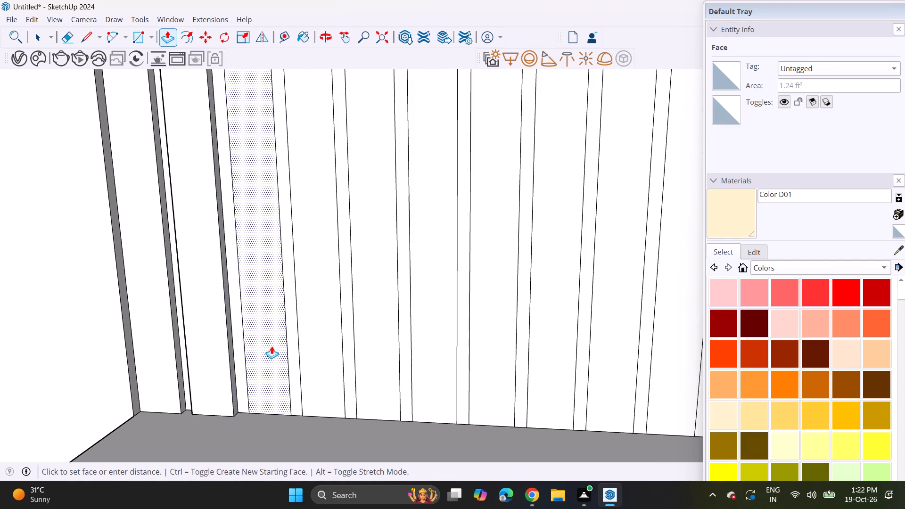
double_click(305, 334)
double_click(368, 335)
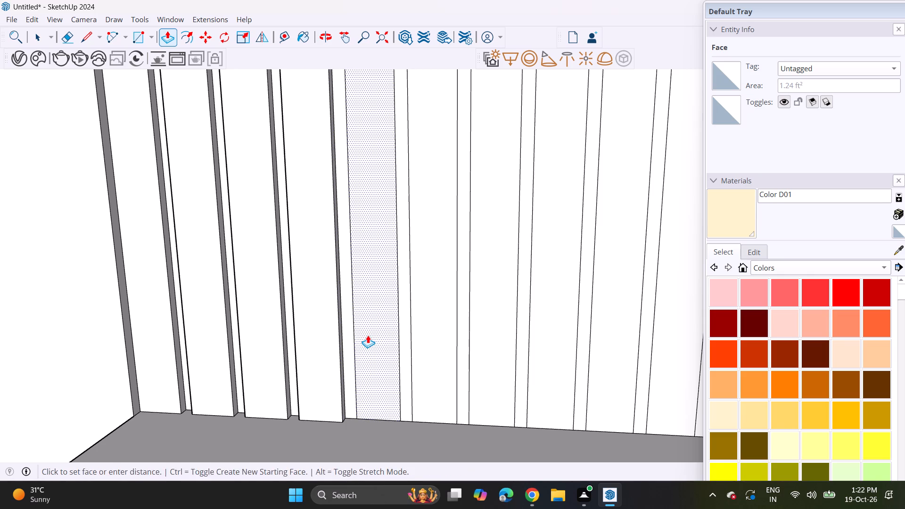
double_click(427, 341)
double_click(485, 347)
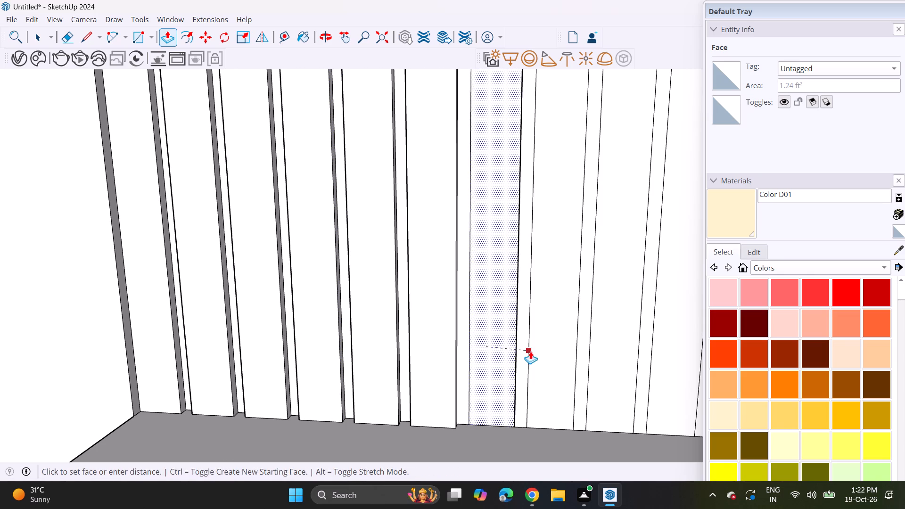
left_click(437, 381)
double_click(559, 352)
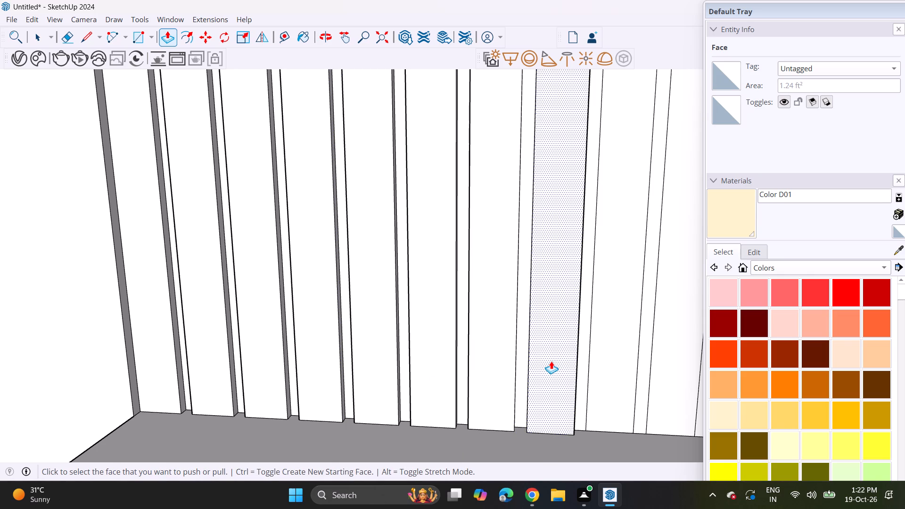
Continue along the boundary wall, extruding the next eight strips to match the depth of the raised ones.
scroll(520, 389, "down", 8)
middle_click_drag(545, 372, 173, 378)
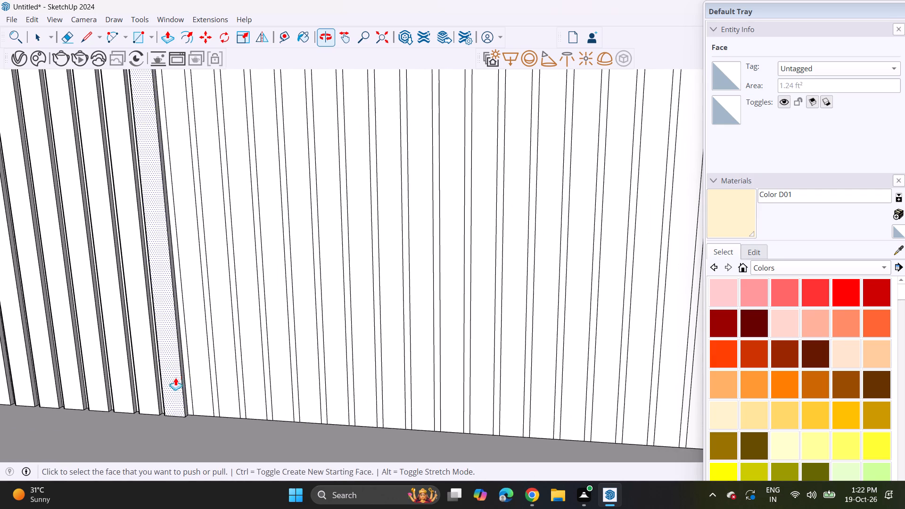
triple_click(204, 370)
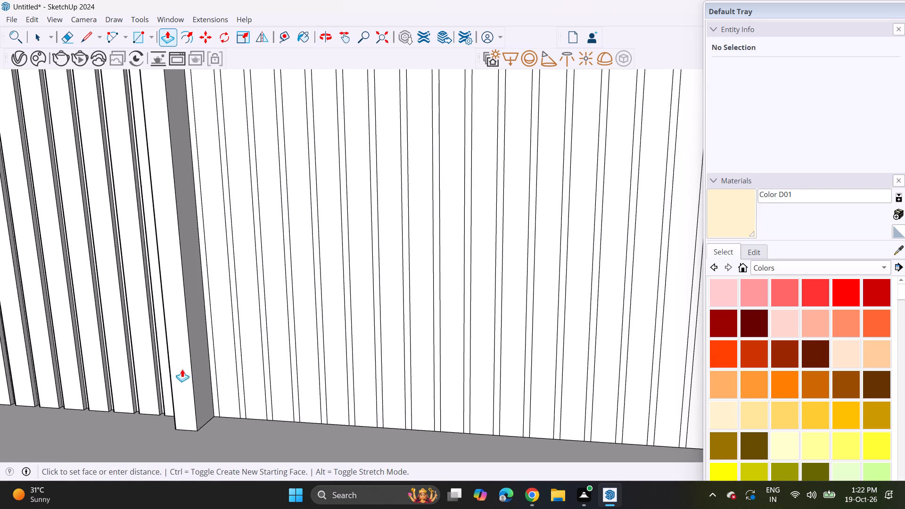
left_click(142, 320)
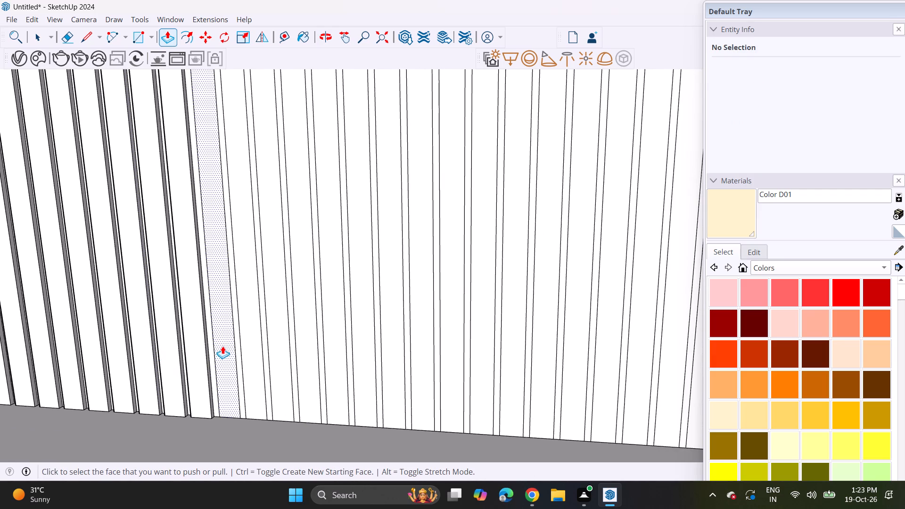
double_click(222, 346)
left_click(231, 359)
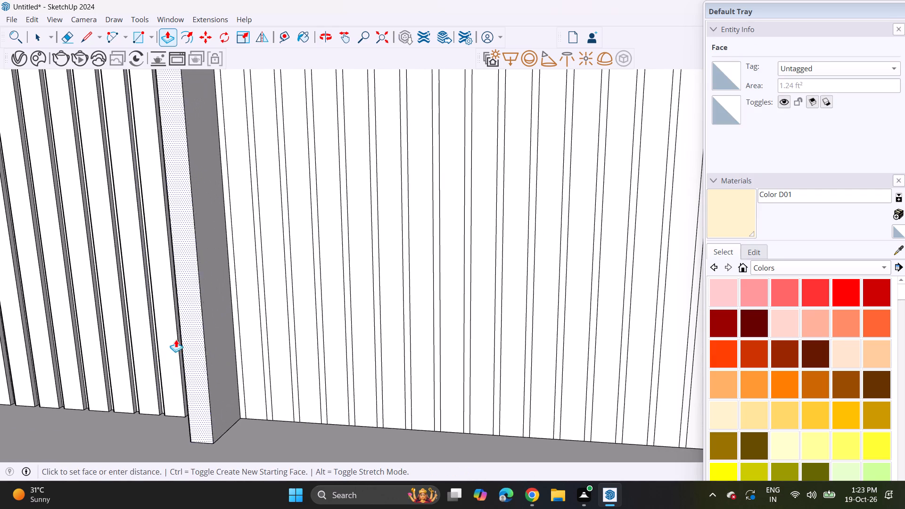
left_click(172, 321)
double_click(247, 337)
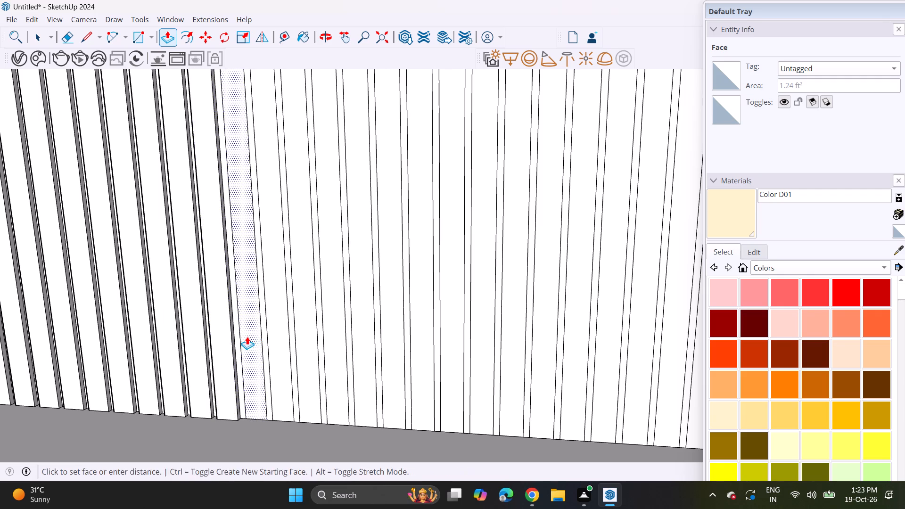
double_click(278, 337)
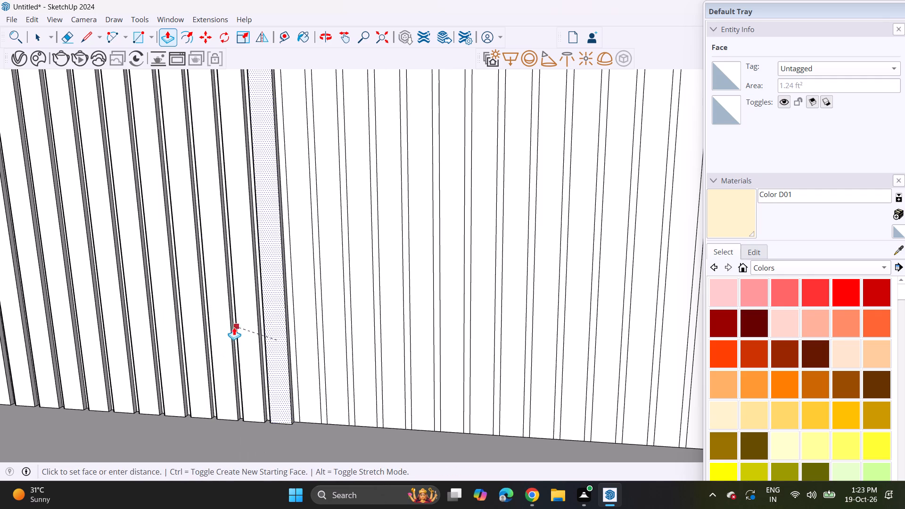
left_click(230, 313)
double_click(310, 331)
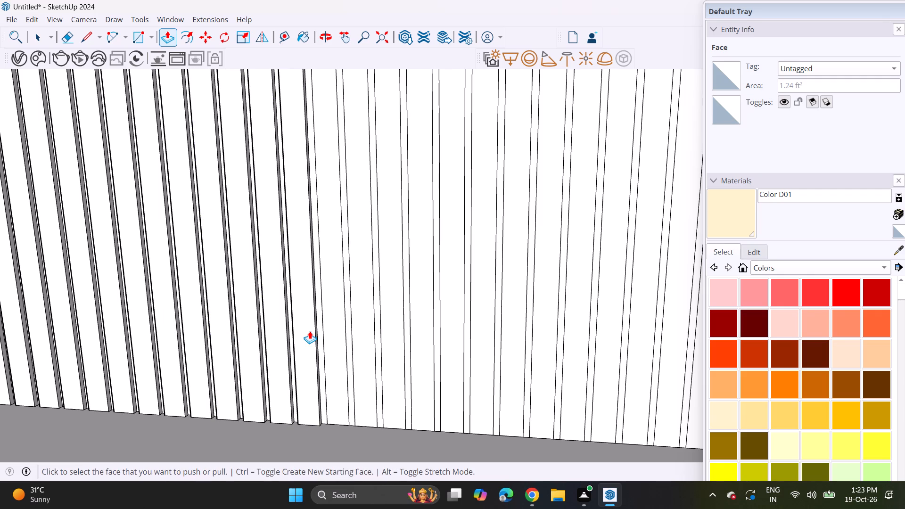
double_click(331, 337)
double_click(363, 342)
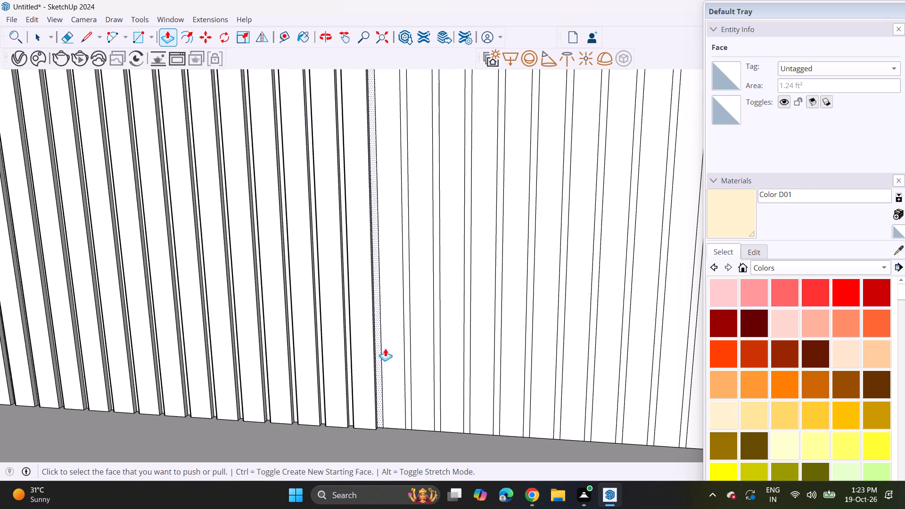
double_click(394, 348)
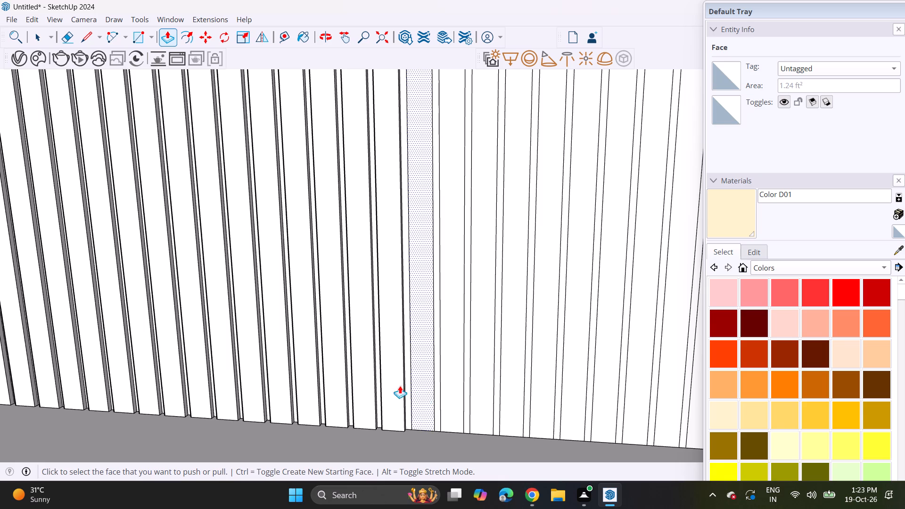
Extrude five more flat strips, following directly after the last raised strip, to the same projection.
middle_click_drag(439, 391, 321, 374)
double_click(403, 395)
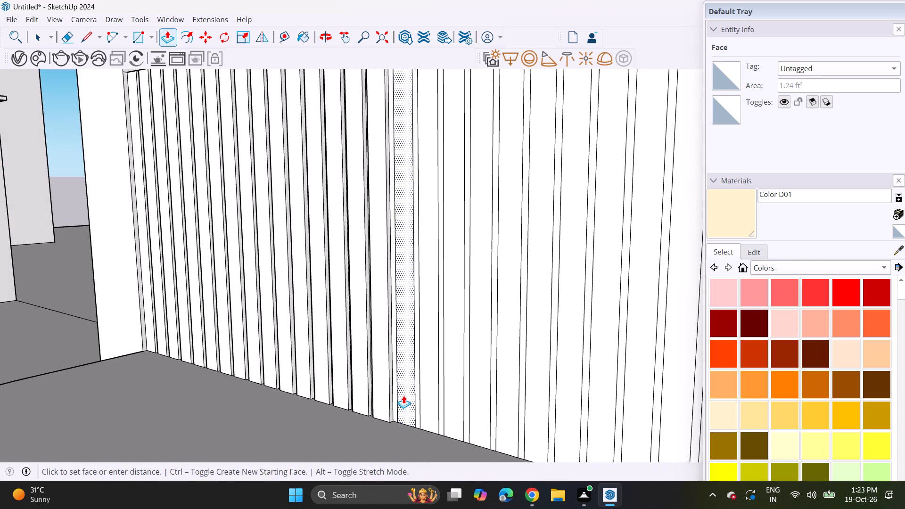
left_click(429, 392)
left_click(429, 392)
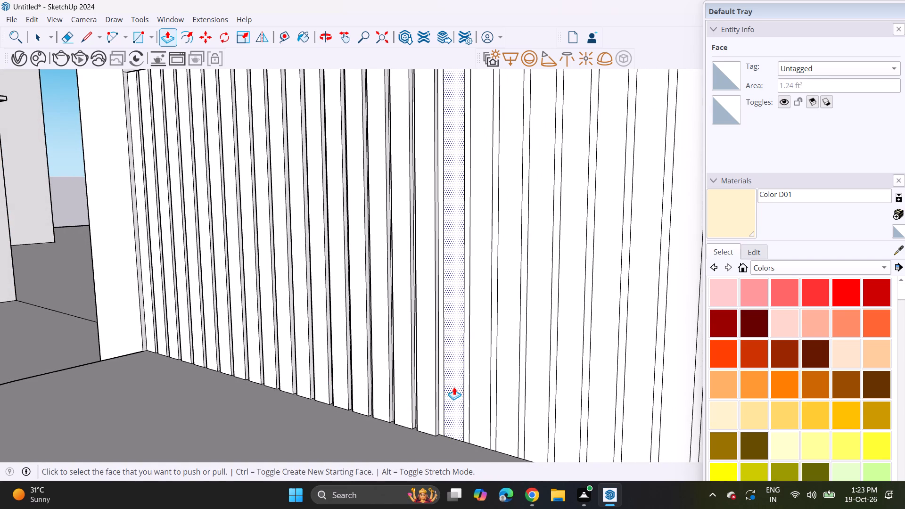
double_click(453, 387)
double_click(478, 397)
double_click(511, 417)
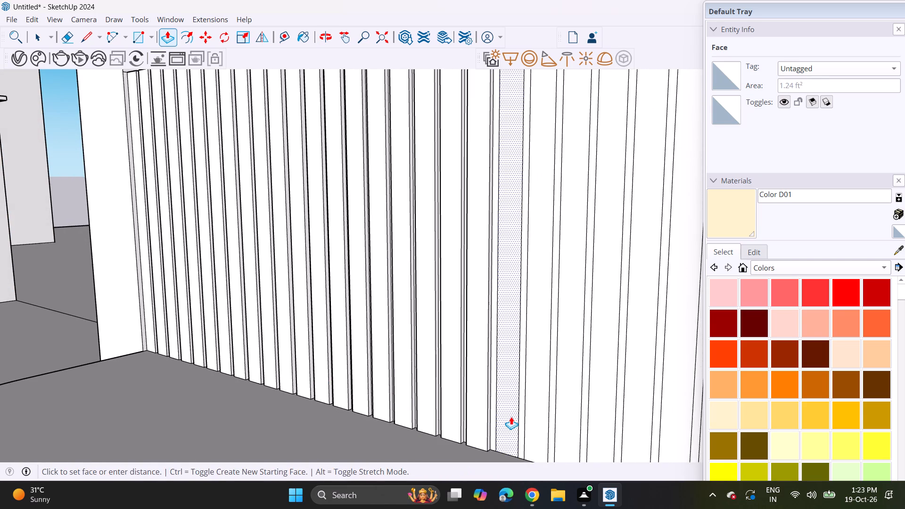
Raise the next three strips of the boundary wall, aligning their faces with the strips already pulled out.
scroll(487, 431, "down", 3)
middle_click_drag(496, 437, 200, 365)
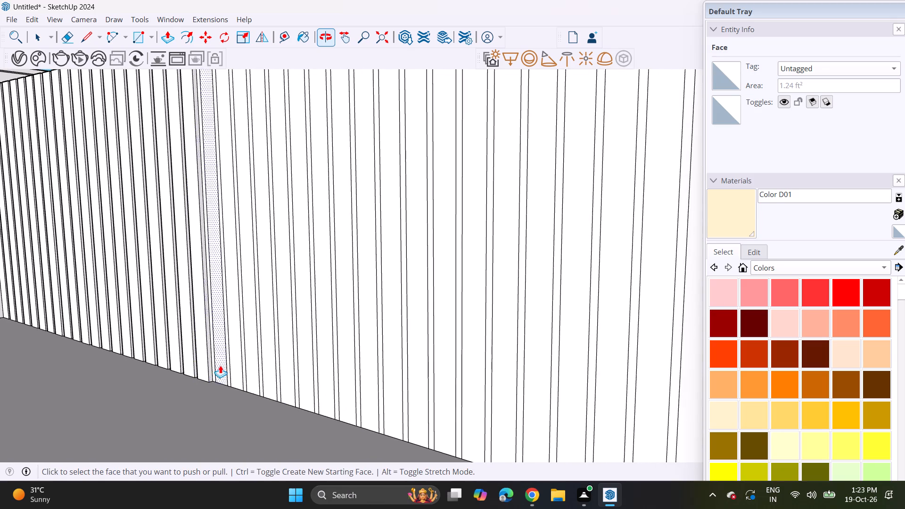
double_click(220, 368)
double_click(231, 365)
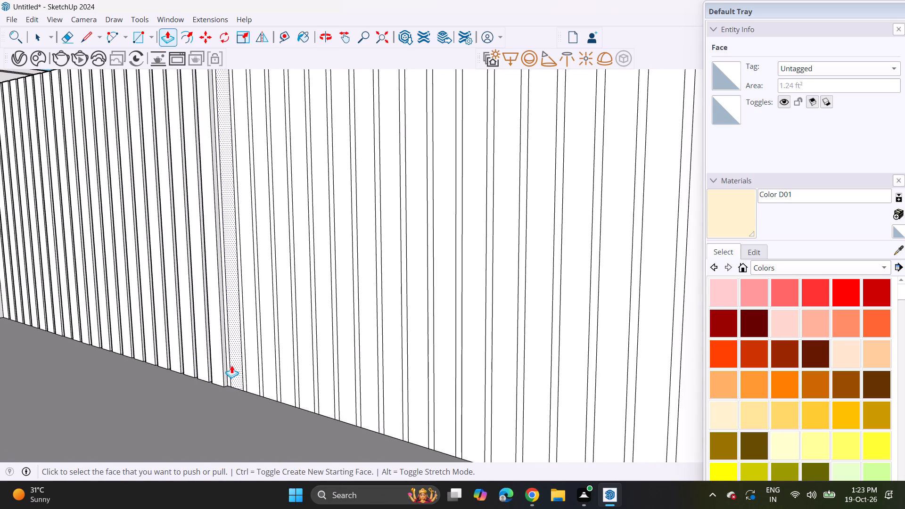
left_click(211, 309)
double_click(255, 341)
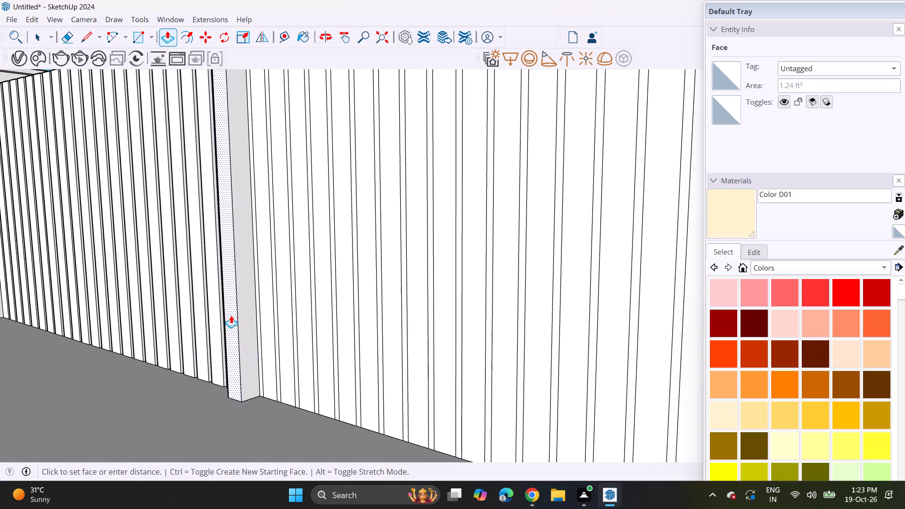
middle_click_drag(209, 262, 268, 262)
left_click(230, 276)
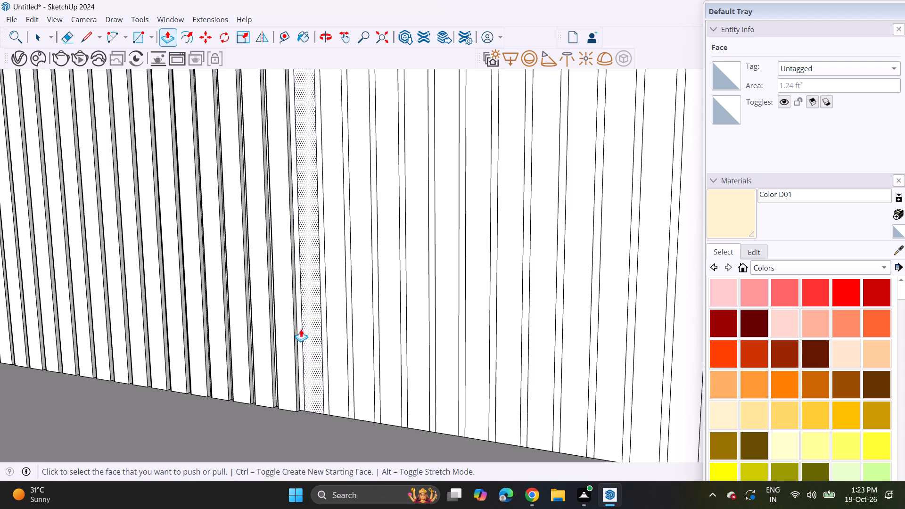
Apply the same Push/Pull depth to the next seven strips of the row.
double_click(321, 367)
double_click(333, 378)
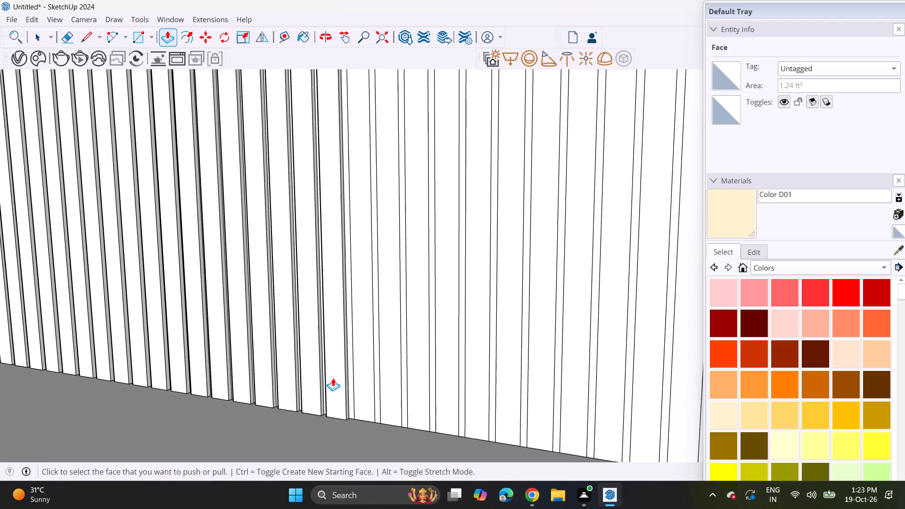
double_click(357, 379)
double_click(385, 388)
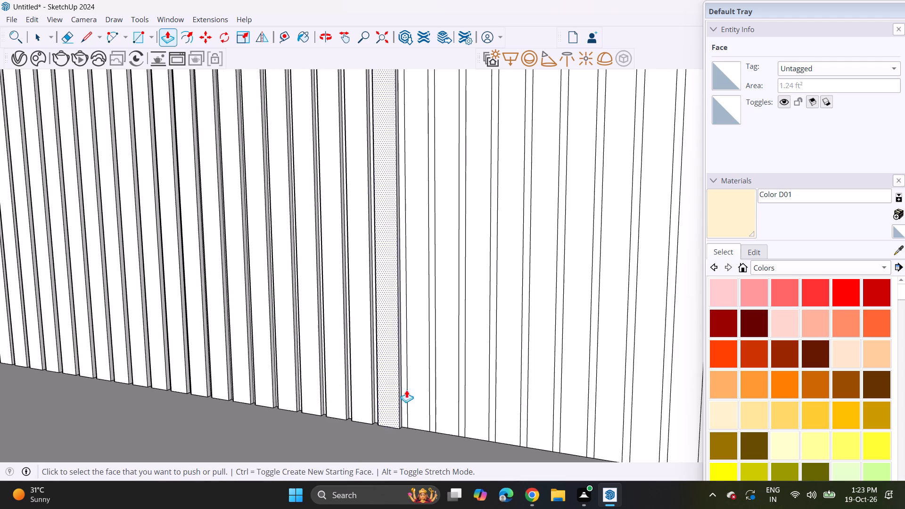
double_click(419, 389)
double_click(444, 392)
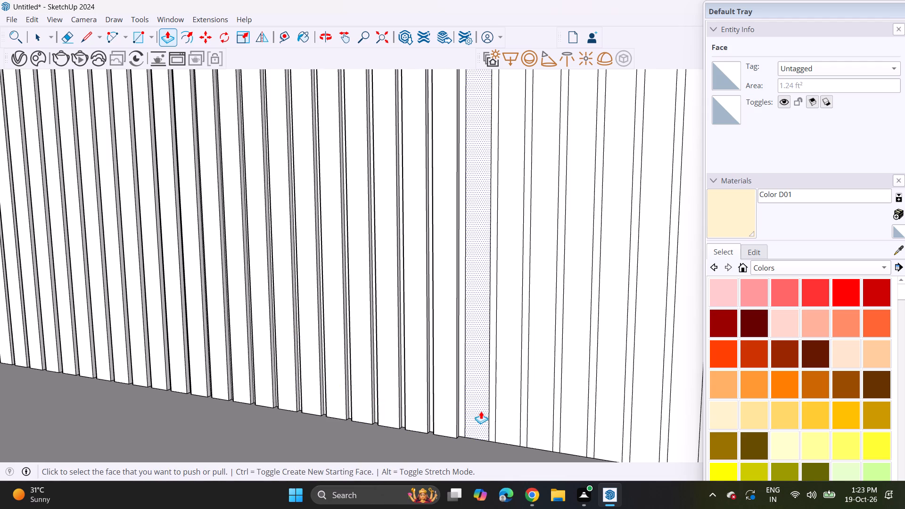
double_click(481, 411)
Pull out the following five strips on the wall face by the same distance.
middle_click_drag(489, 409, 315, 396)
double_click(341, 394)
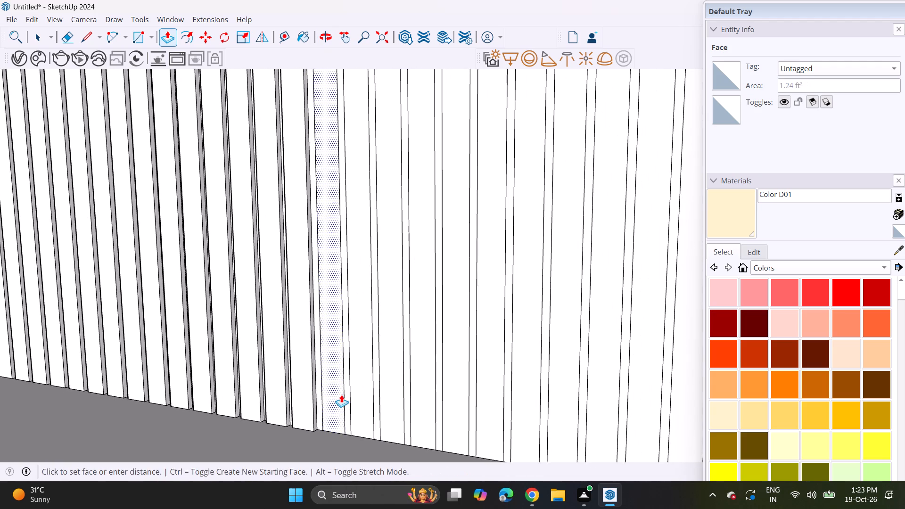
double_click(358, 401)
double_click(387, 402)
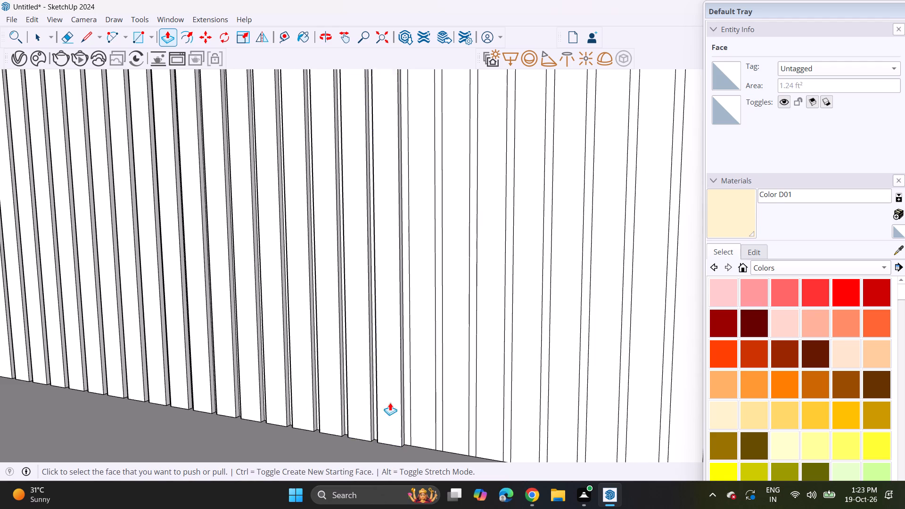
double_click(421, 411)
left_click(451, 406)
left_click(451, 406)
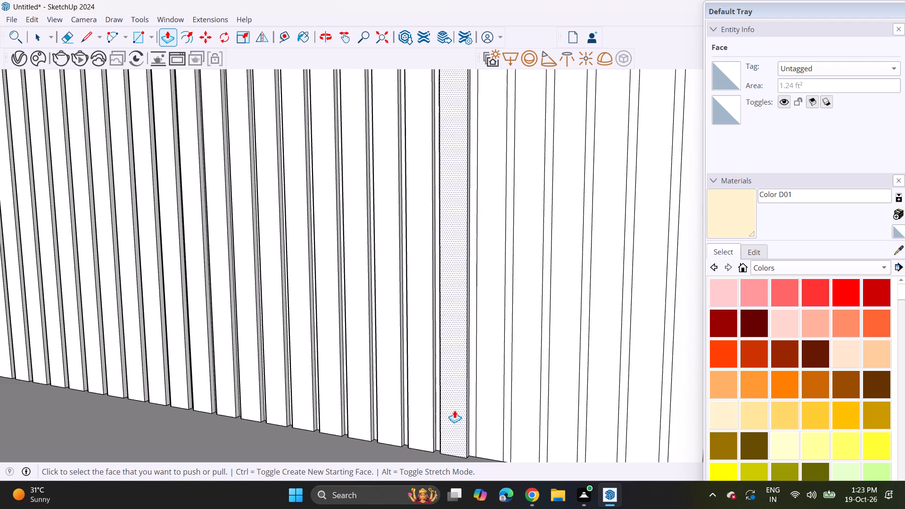
Push/Pull the next five flat strips along the boundary wall to match the projection of the raised ones.
middle_click_drag(480, 417, 99, 332)
scroll(194, 363, "up", 1, "shift")
double_click(108, 337)
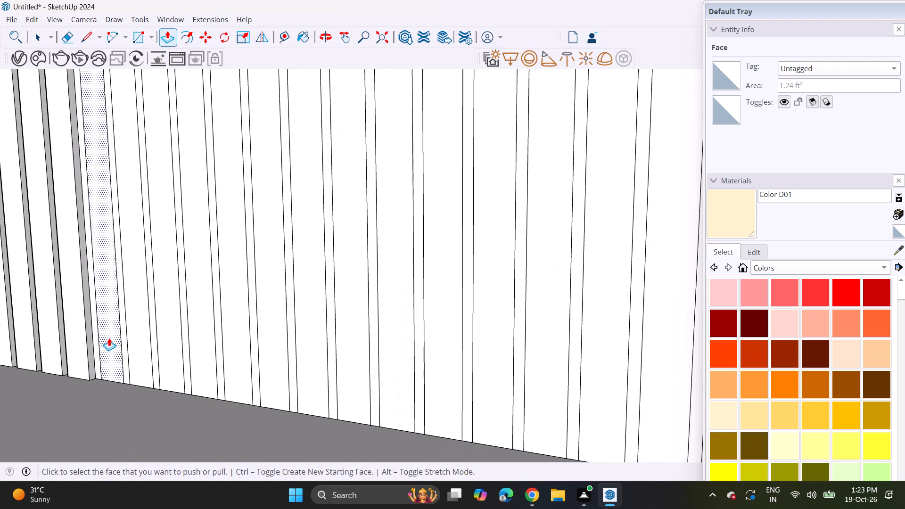
left_click(101, 335)
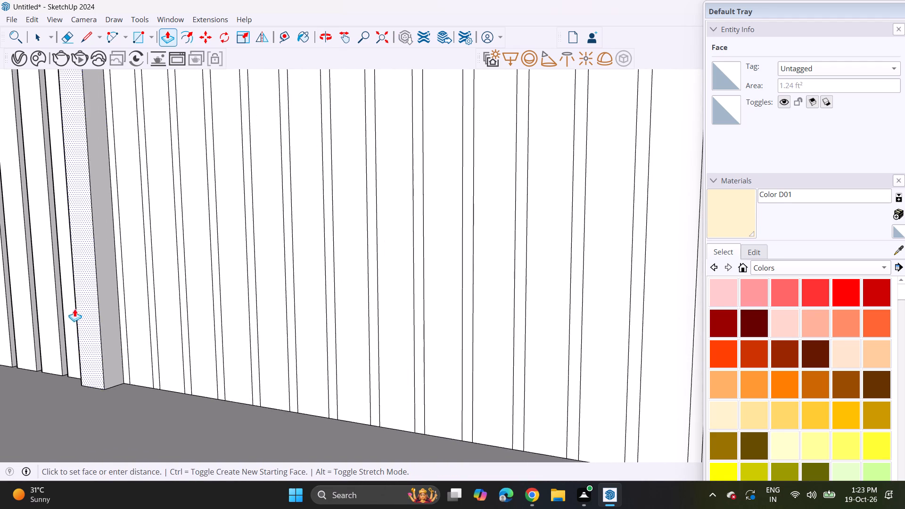
left_click(68, 271)
double_click(136, 327)
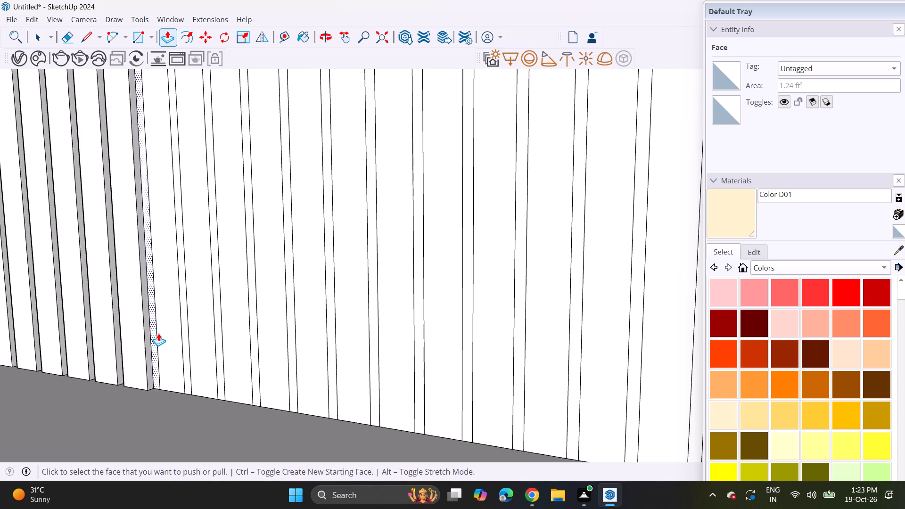
double_click(165, 334)
double_click(197, 337)
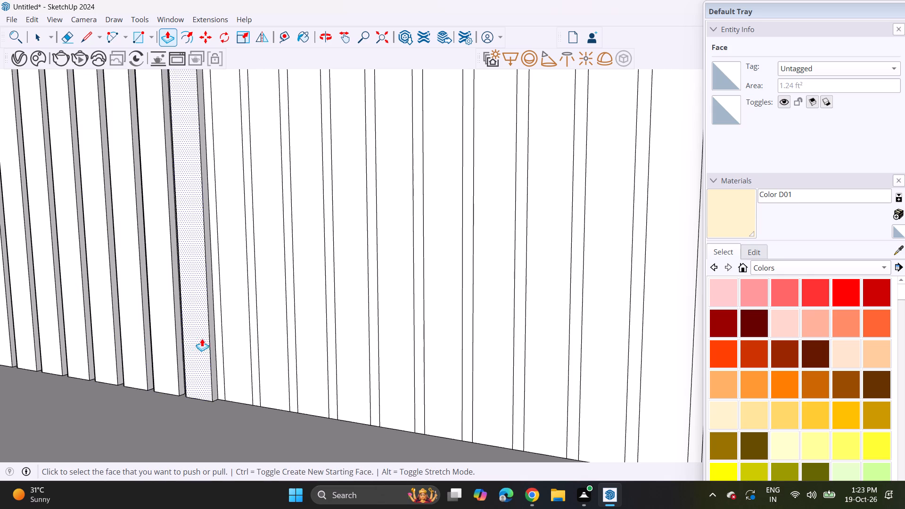
double_click(232, 341)
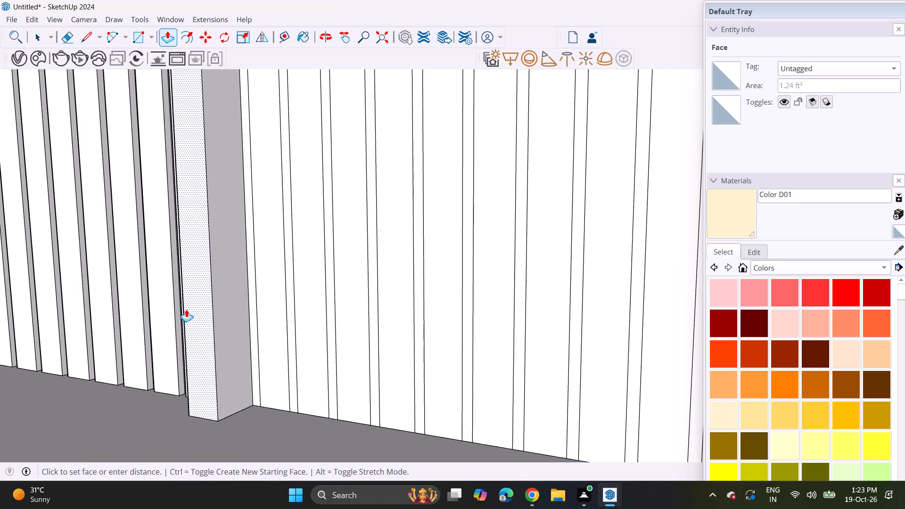
middle_click_drag(163, 238, 241, 229)
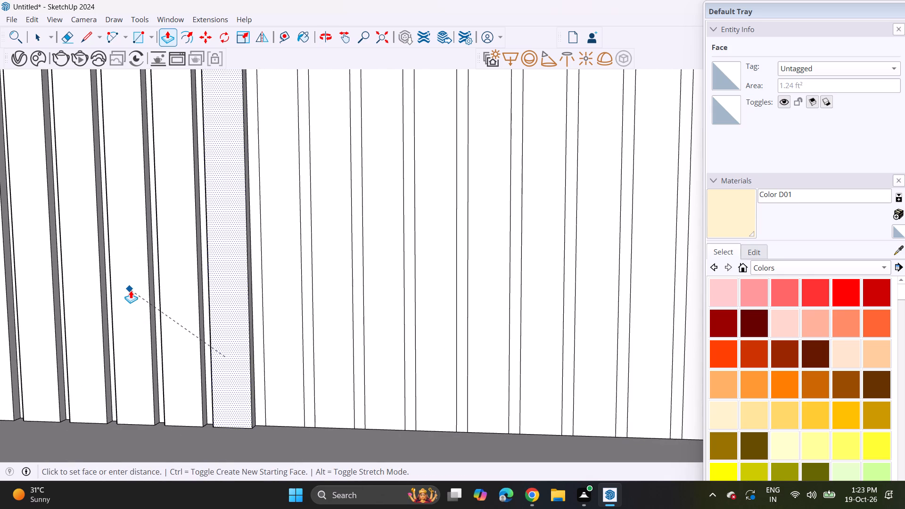
left_click(131, 290)
Raise seven more strips of the row, keeping their faces flush with the strips already pulled out.
left_click(289, 380)
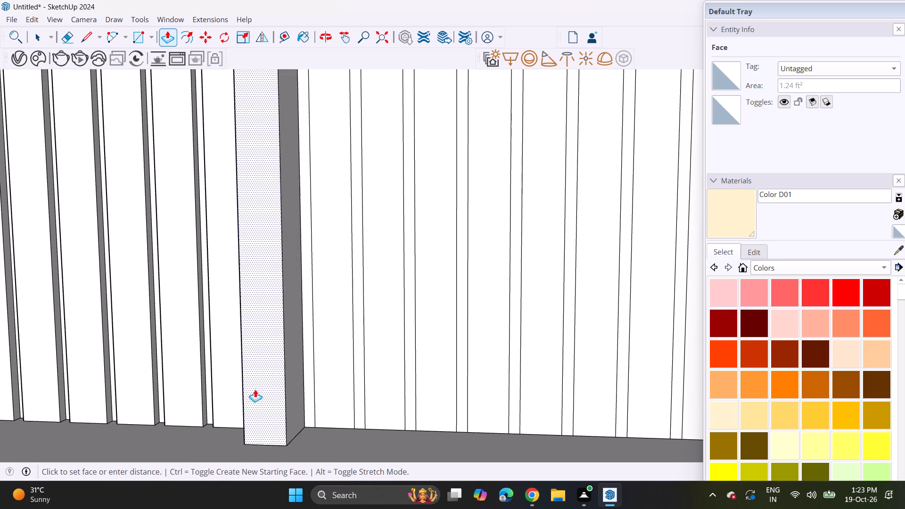
left_click(183, 303)
double_click(337, 391)
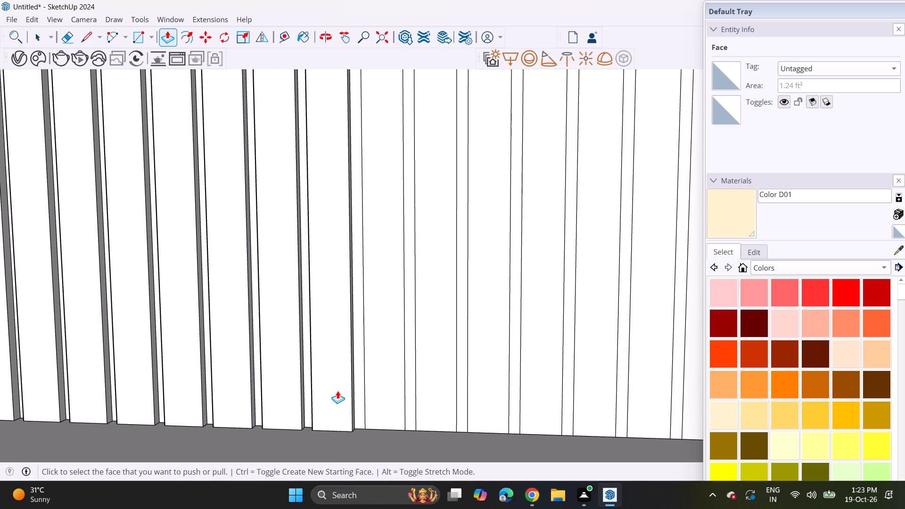
double_click(395, 375)
double_click(426, 386)
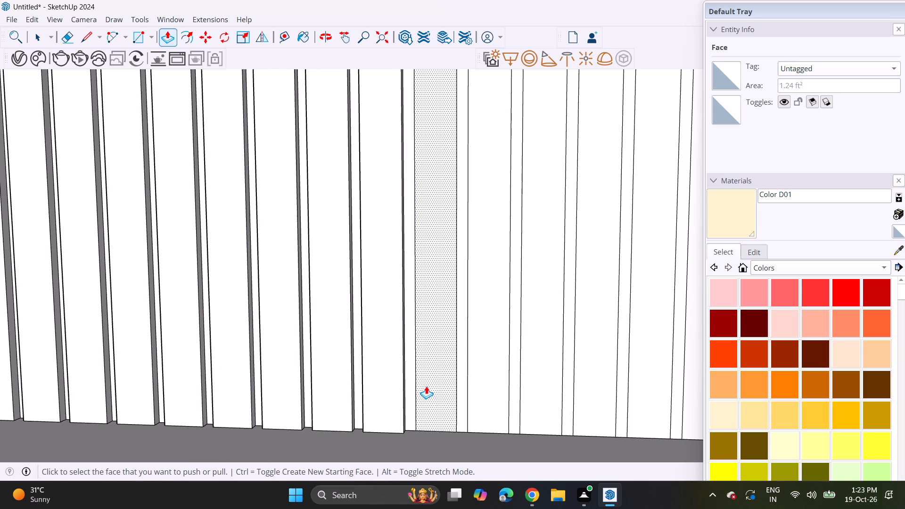
double_click(497, 380)
double_click(541, 395)
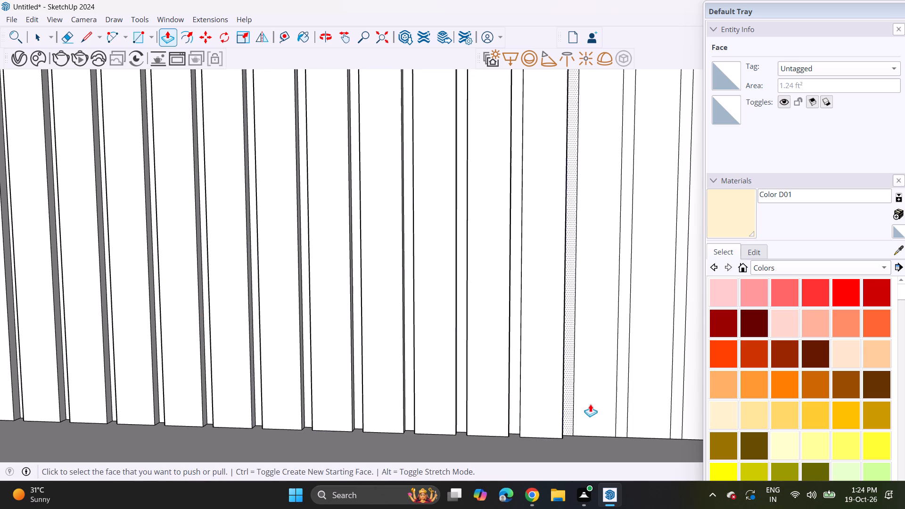
double_click(595, 402)
Repeat the same extrusion depth on the following five strips of the wall.
scroll(595, 410, "down", 4)
middle_click_drag(595, 411, 82, 403)
double_click(123, 403)
double_click(152, 402)
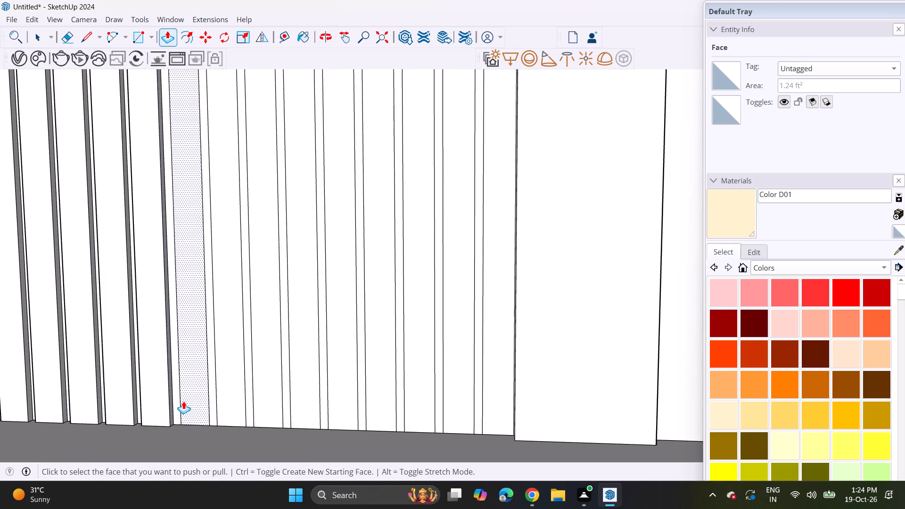
double_click(184, 401)
double_click(224, 400)
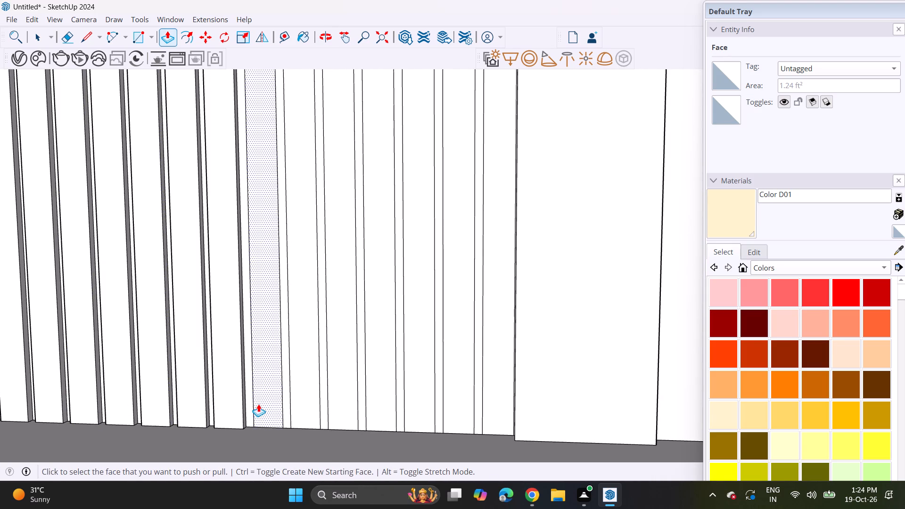
double_click(258, 404)
left_click_drag(221, 389, 226, 390)
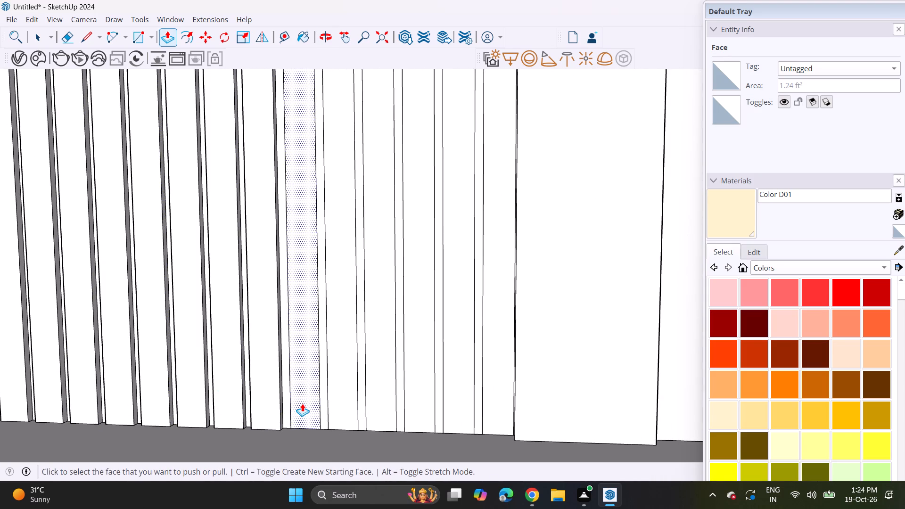
Pull out the last six strips up to the pillar at the end of the row, matching the existing projection.
double_click(302, 403)
double_click(345, 405)
double_click(377, 410)
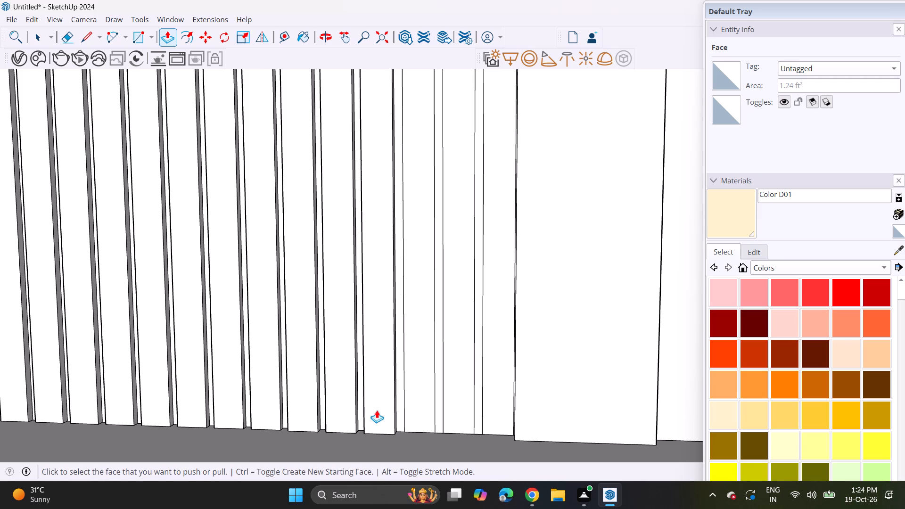
double_click(412, 411)
double_click(453, 403)
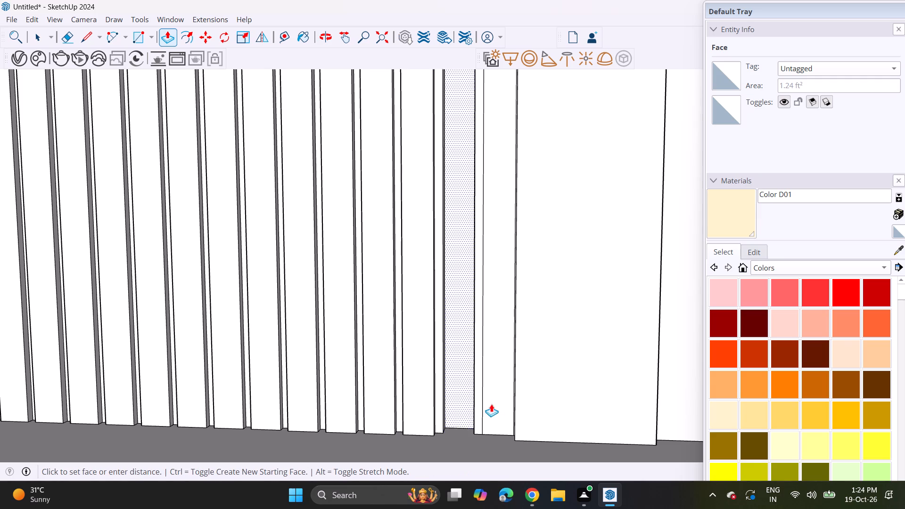
left_click(434, 388)
double_click(490, 383)
Examine the full run of raised strips, the capped pillars and the low platform in front of the wall.
scroll(457, 354, "down", 4)
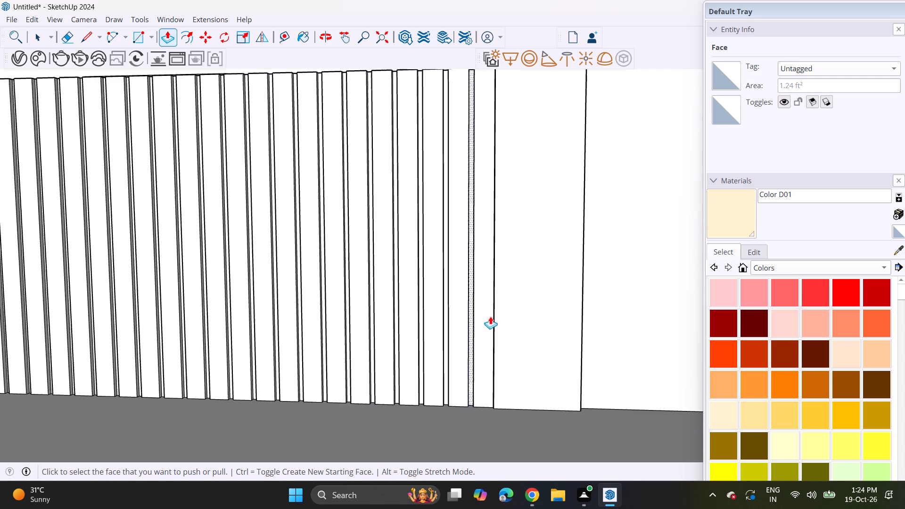
scroll(490, 316, "down", 11)
middle_click_drag(263, 302, 480, 329)
scroll(434, 291, "down", 4)
middle_click_drag(316, 332, 504, 323)
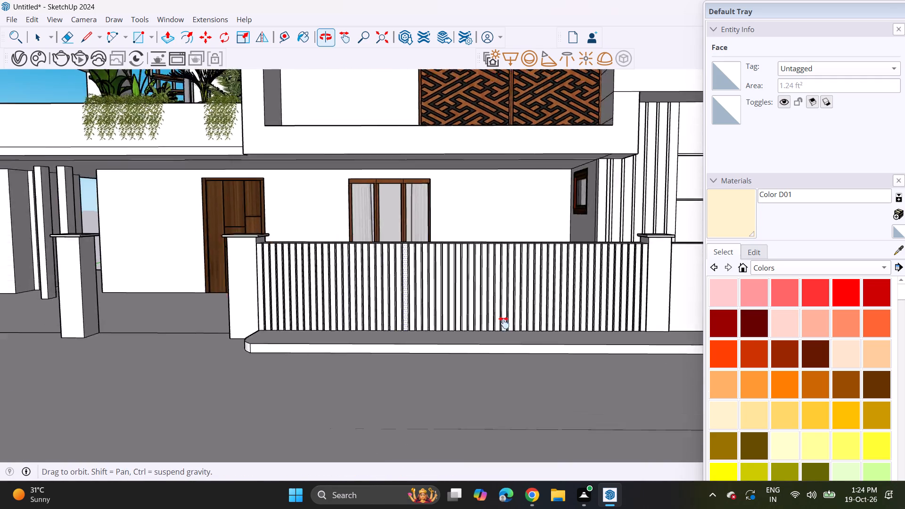
middle_click_drag(504, 323, 658, 313)
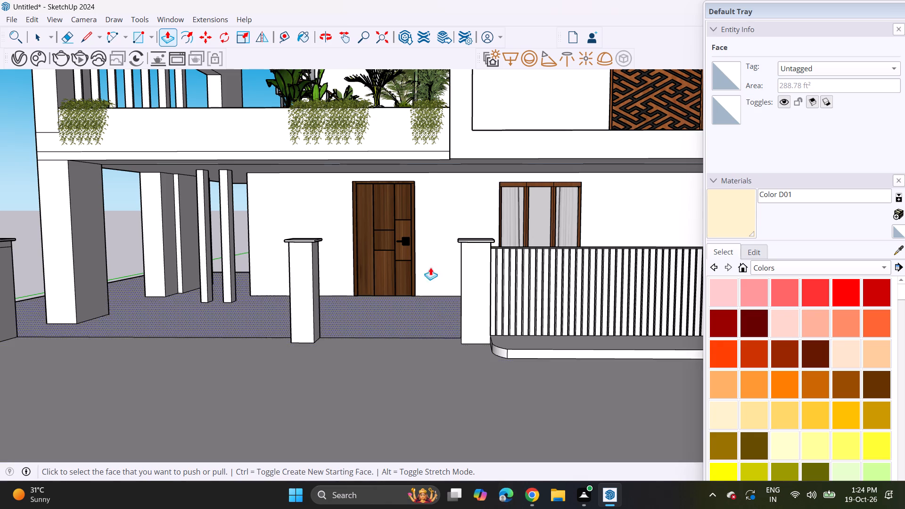
middle_click_drag(467, 377, 230, 284)
middle_click_drag(357, 301, 323, 407)
middle_click_drag(443, 342, 136, 303, "shift")
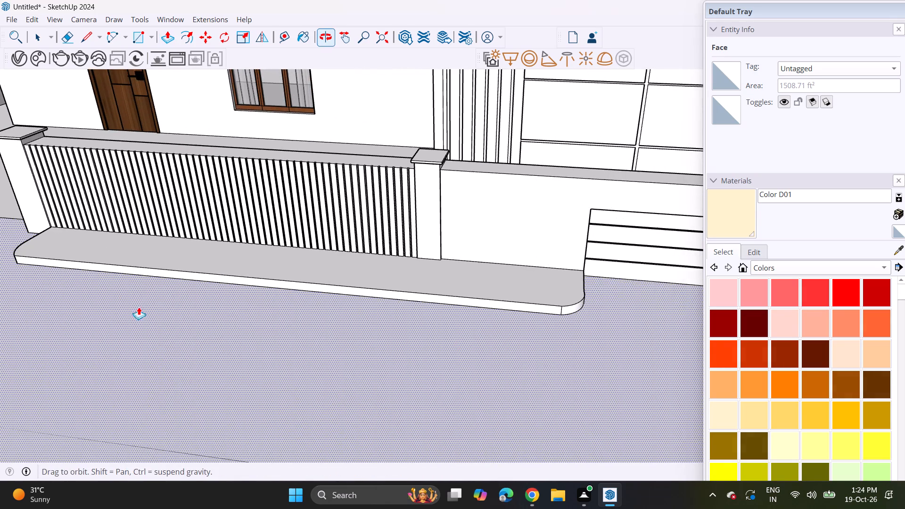
key("space")
middle_click_drag(268, 289, 357, 329)
middle_click_drag(359, 327, 312, 328)
middle_click_drag(312, 298, 450, 276)
middle_click_drag(452, 276, 441, 289)
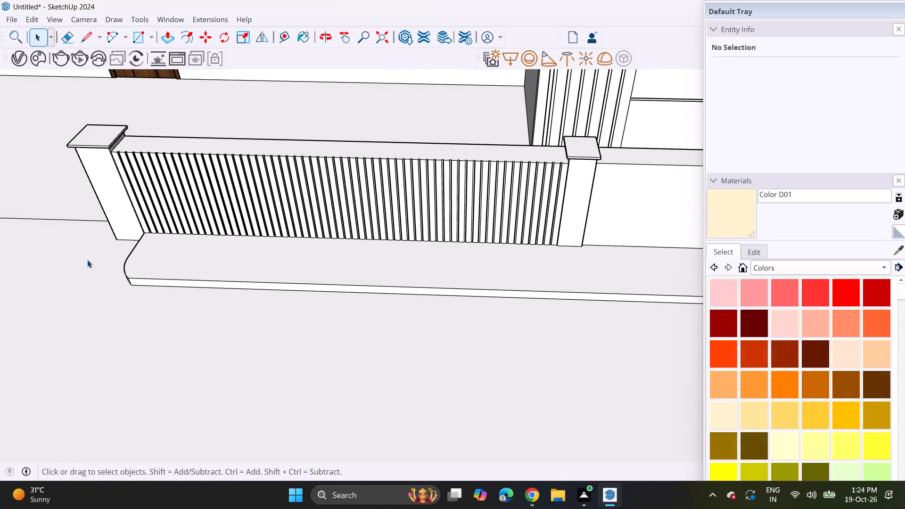
Draw a line along the low platform's top, parallel to its front edge and spanning most of the striped wall's length.
left_click(85, 35)
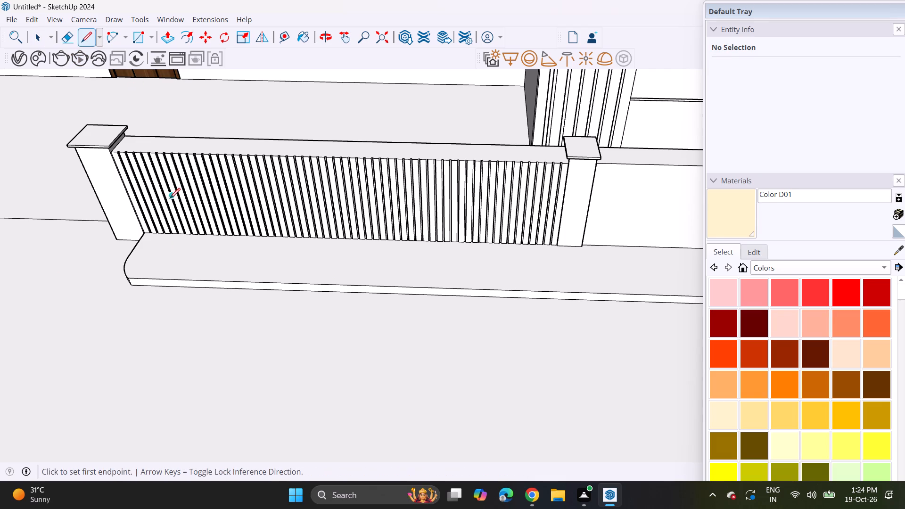
scroll(160, 224, "up", 12)
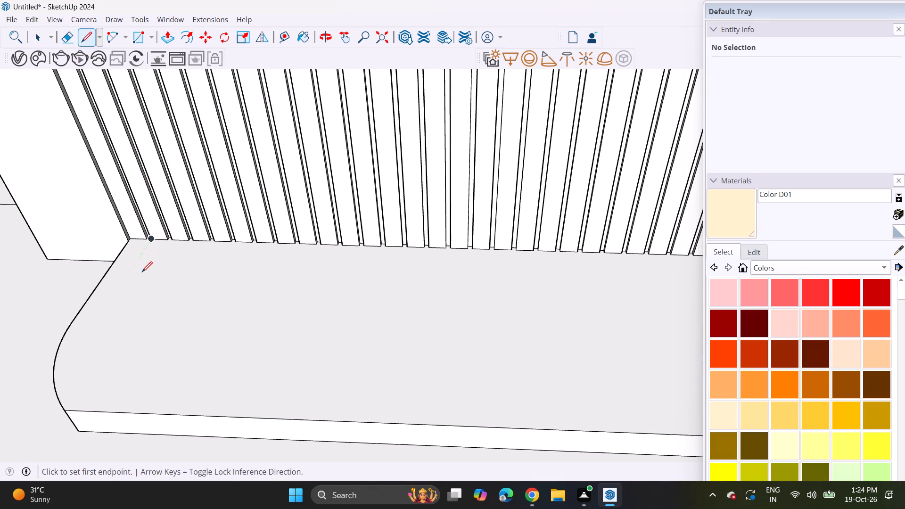
left_click(131, 366)
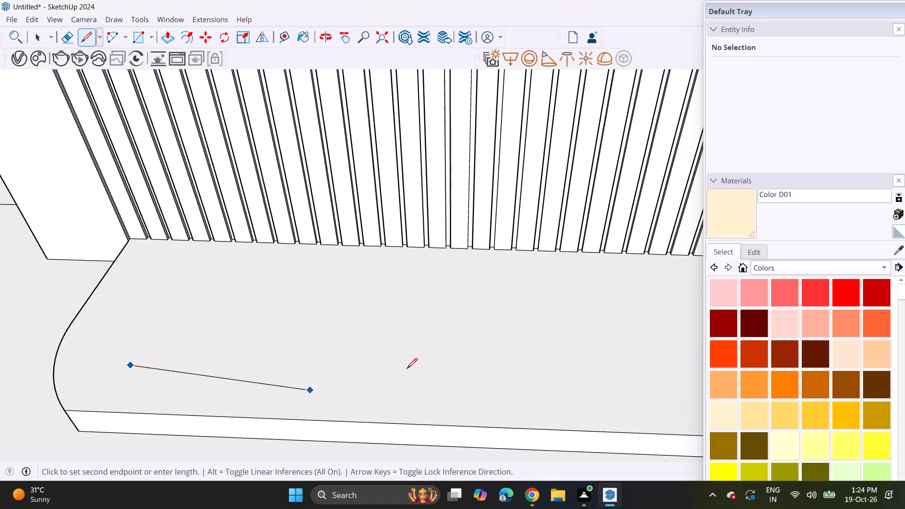
scroll(452, 363, "down", 6)
middle_click_drag(457, 376, 261, 378, "shift")
scroll(481, 377, "down", 4)
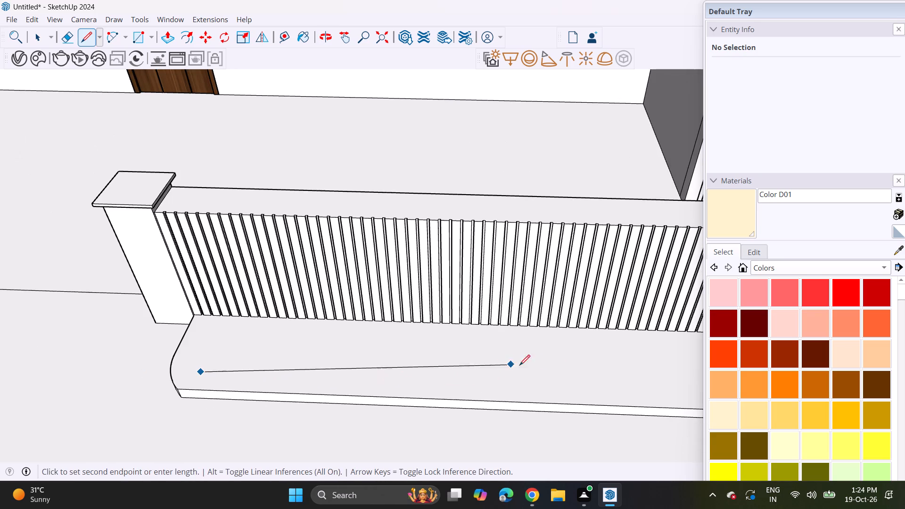
middle_click_drag(531, 362, 384, 362, "shift")
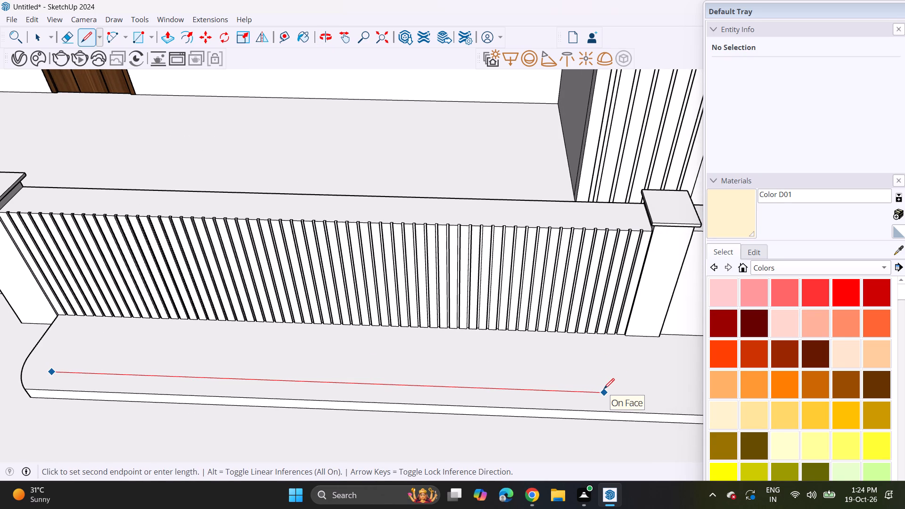
left_click(608, 389)
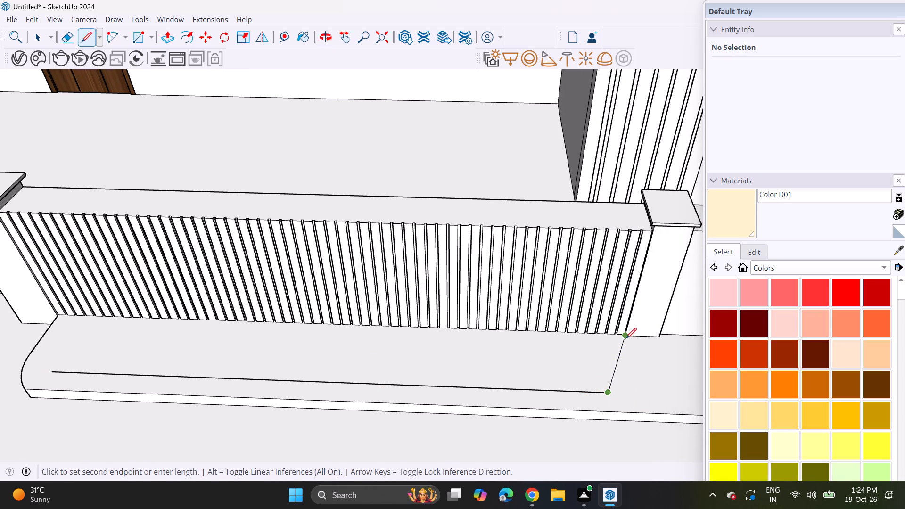
key("space")
Draw a short line perpendicular to the wall, from the base corner where the last strip meets the pillar onto the platform.
key("l")
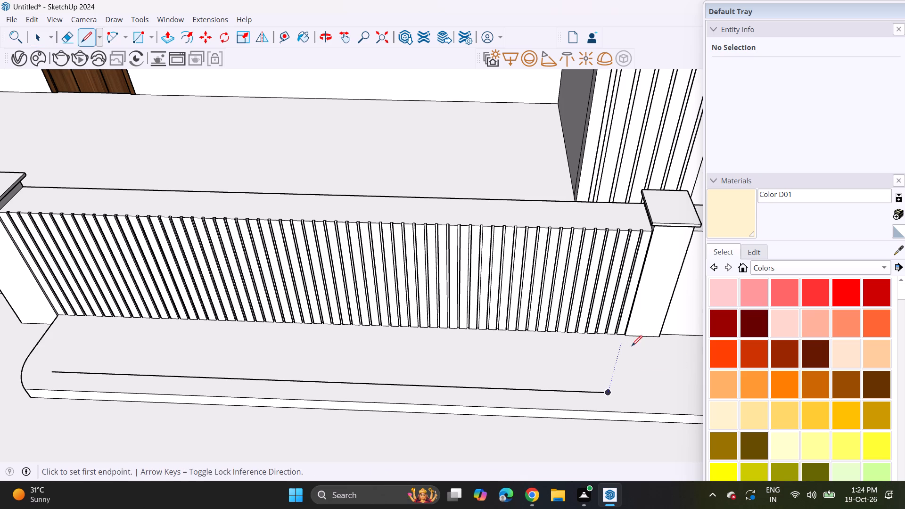
scroll(632, 346, "up", 3)
left_click(622, 334)
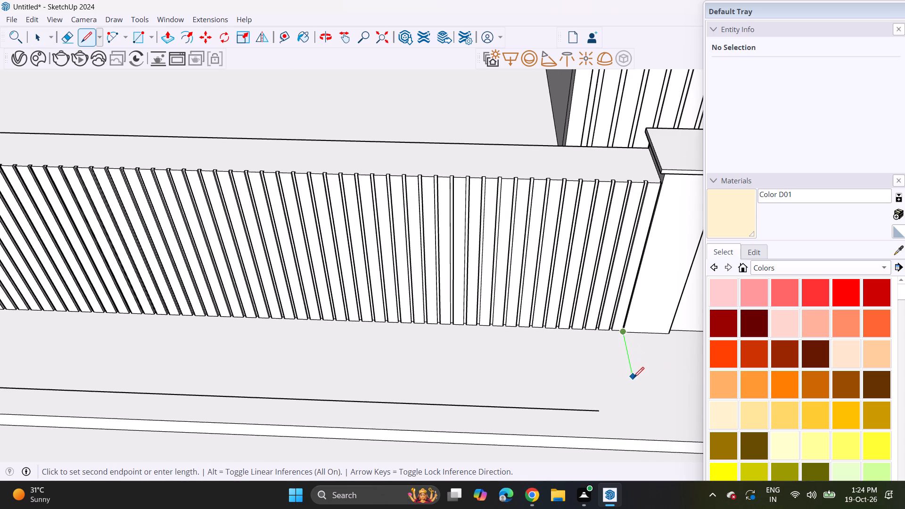
left_click(634, 381)
key("space")
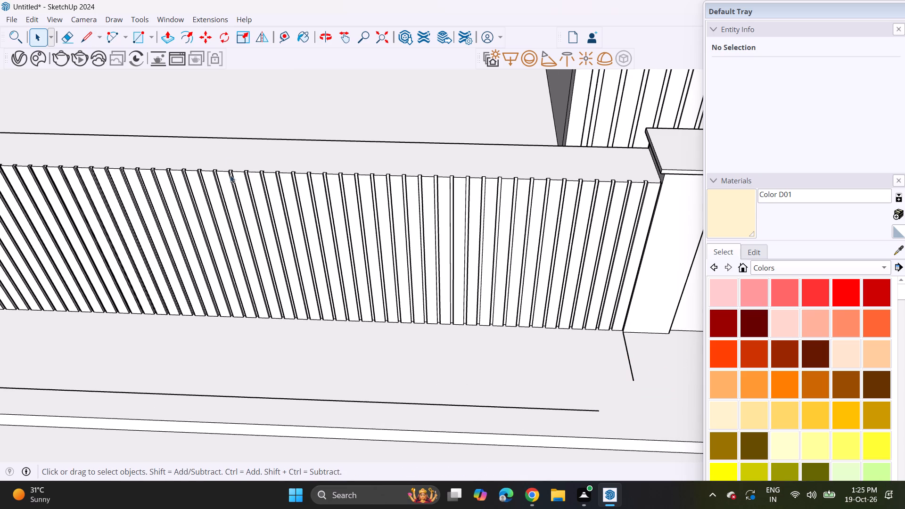
Join the short perpendicular line to the long platform line with a tangent 2 Point Arc, rounding that corner.
left_click(125, 38)
left_click(133, 70)
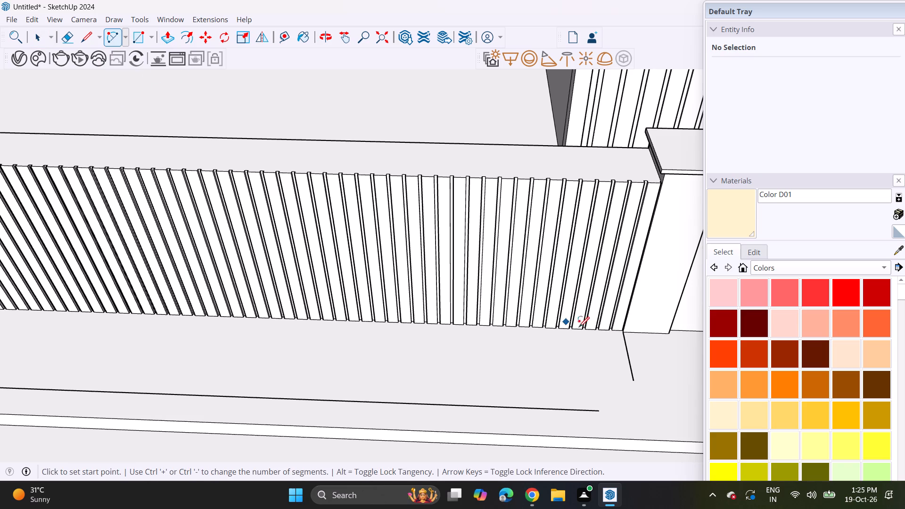
left_click(635, 378)
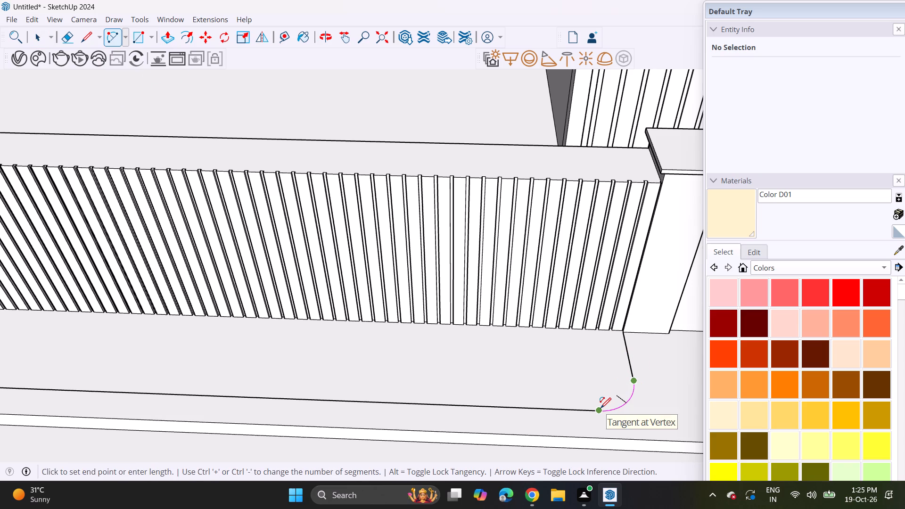
left_click(601, 408)
left_click(628, 400)
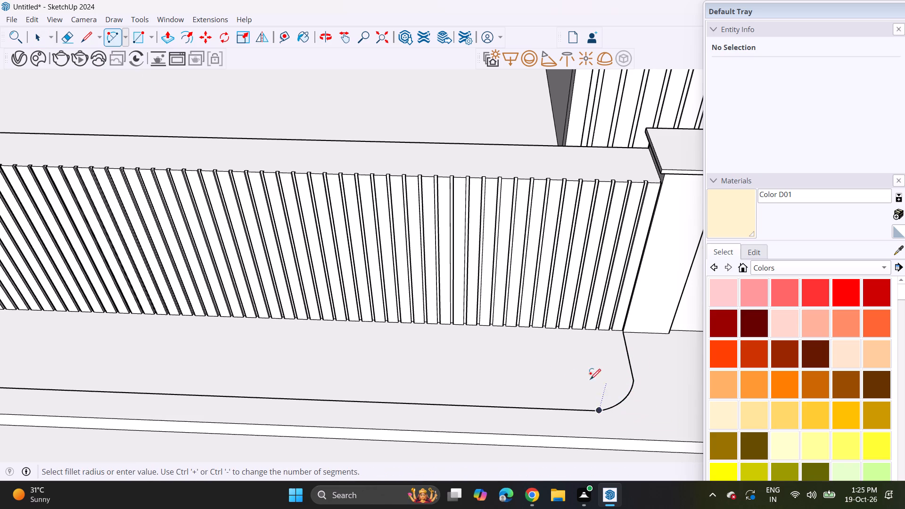
Round the outline's other corner, at the door-side pillar, with a 2 Point Arc joining the long platform line to the side edge.
scroll(248, 382, "down", 2)
middle_click_drag(140, 356, 506, 335, "shift")
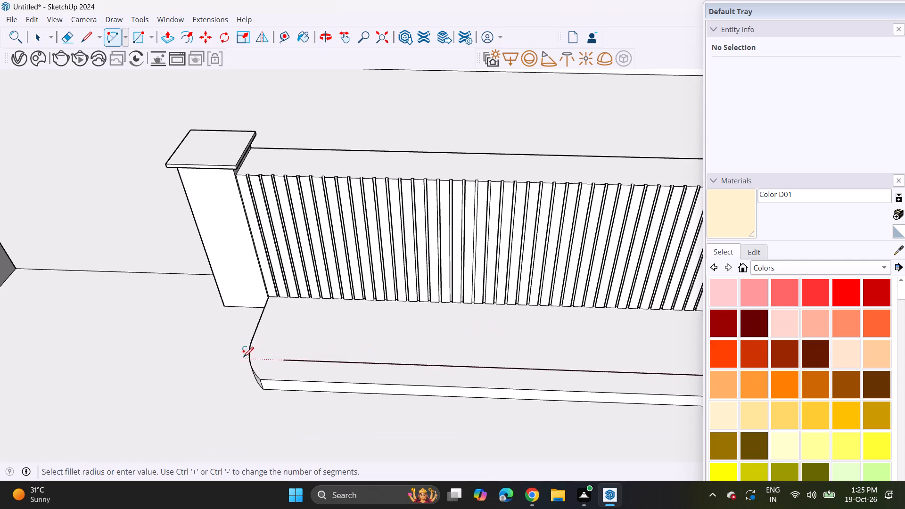
scroll(246, 354, "up", 3)
scroll(289, 349, "up", 3)
left_click(296, 367)
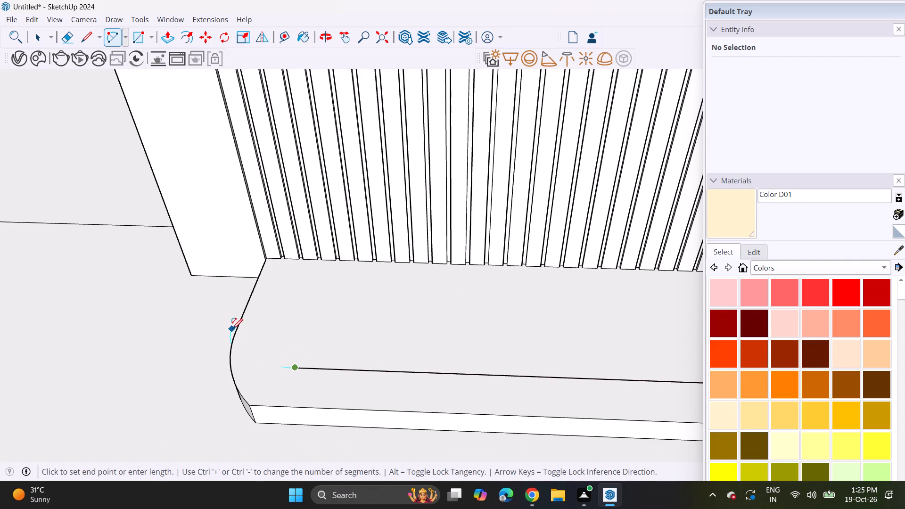
left_click(238, 330)
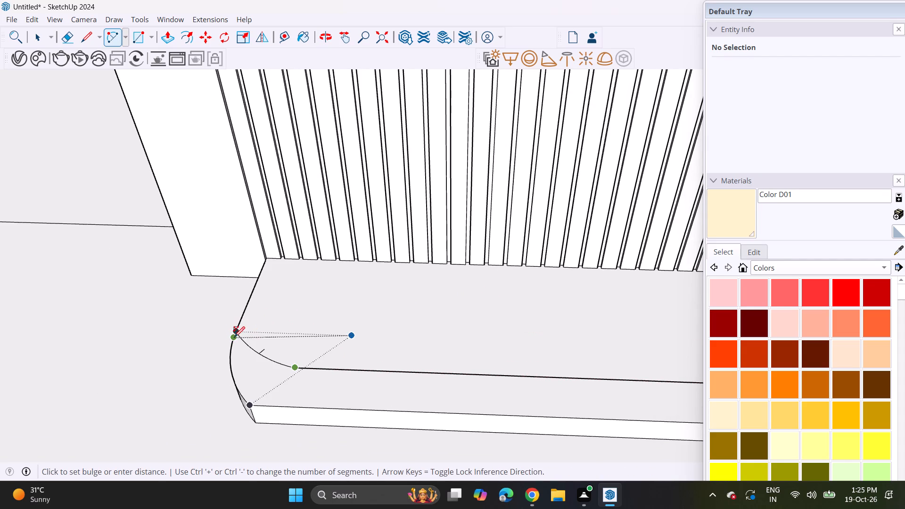
left_click(248, 347)
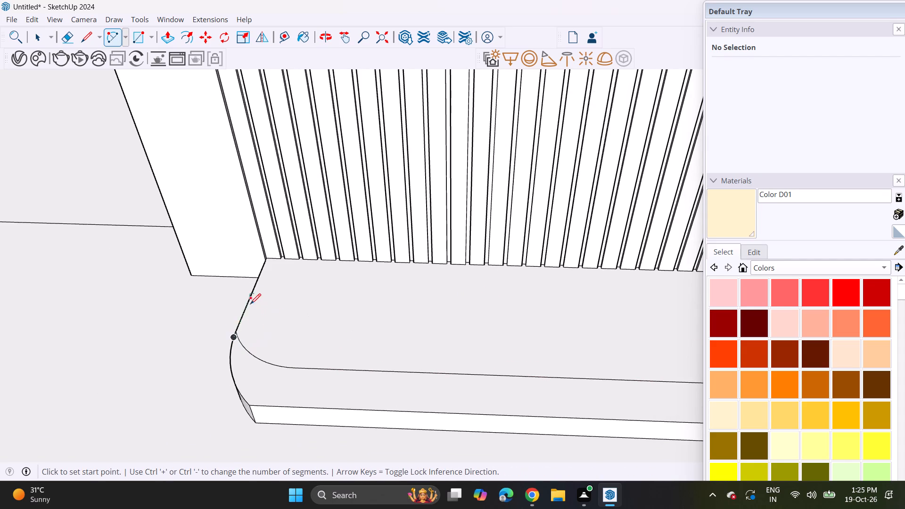
key("space")
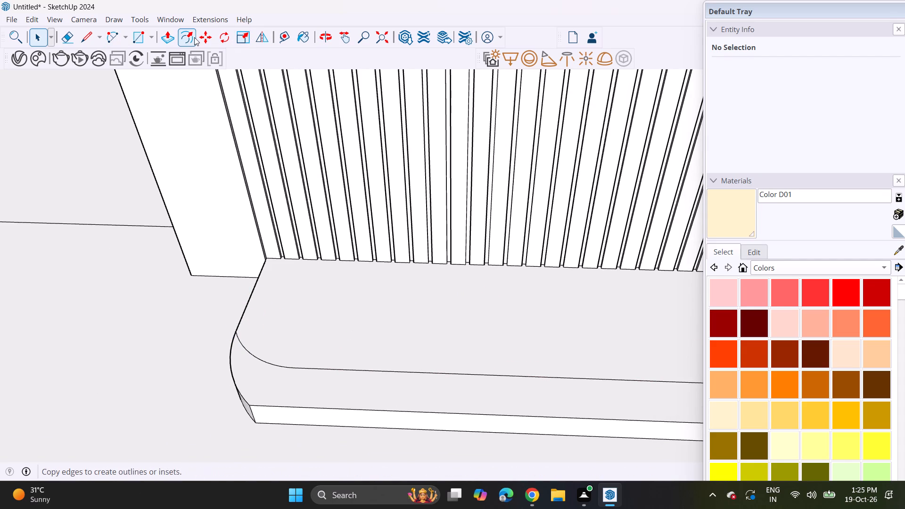
Offset the rounded outline's face slightly inward to form a narrow, even border band.
left_click(194, 37)
left_click(263, 293)
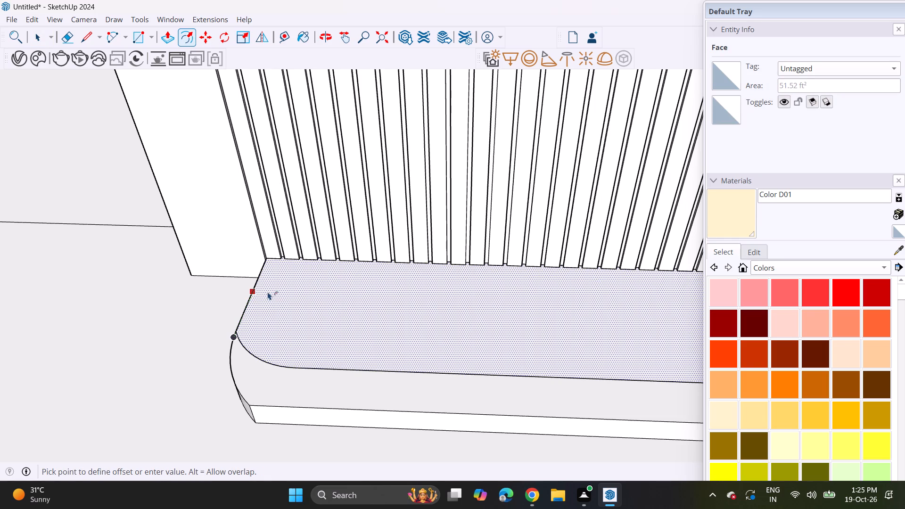
left_click(269, 293)
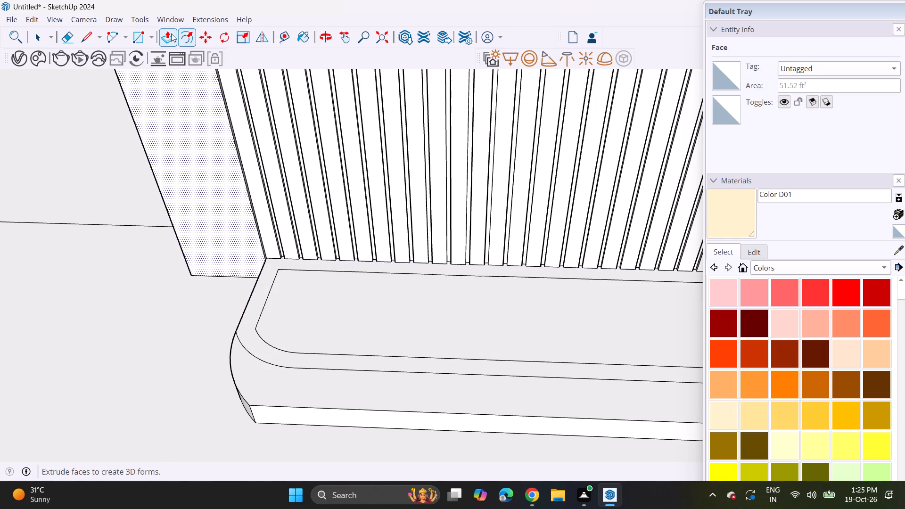
Push/Pull the narrow border band upward from the platform into a low planter wall in front of the strips.
left_click(171, 33)
key("Escape")
left_click(255, 341)
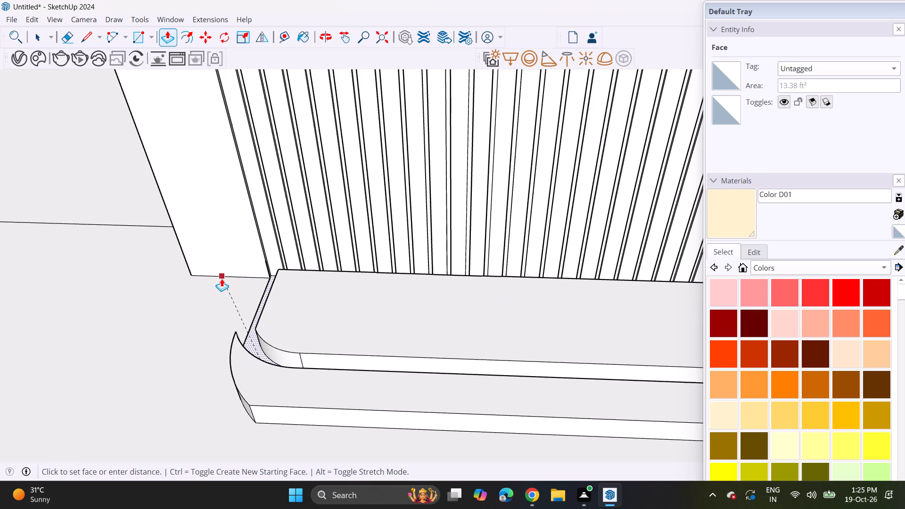
scroll(247, 279, "down", 2)
middle_click_drag(280, 363, 263, 243)
scroll(267, 265, "down", 3)
middle_click_drag(264, 280, 182, 331, "shift")
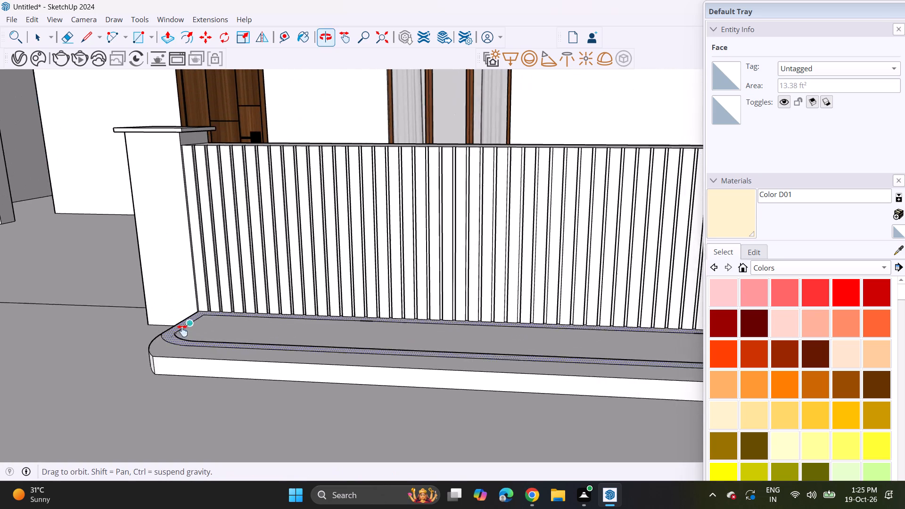
middle_click_drag(182, 331, 180, 327, "shift")
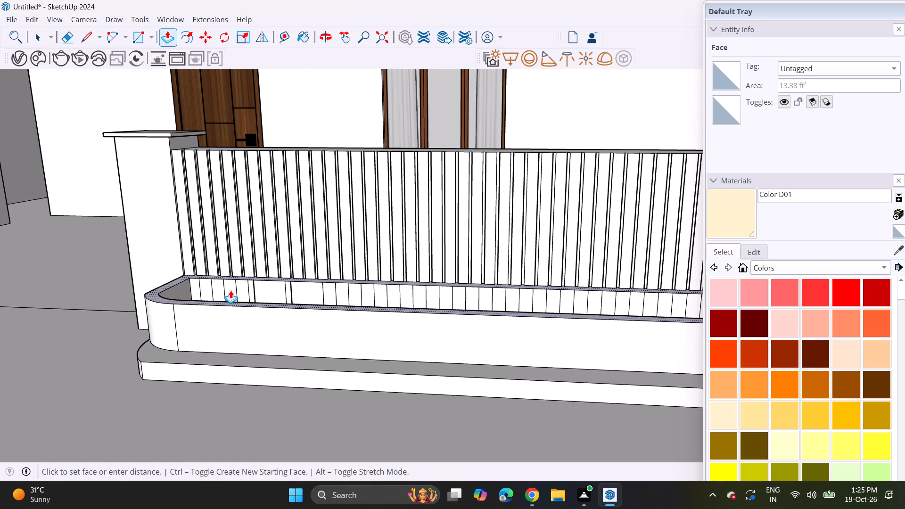
left_click(230, 290)
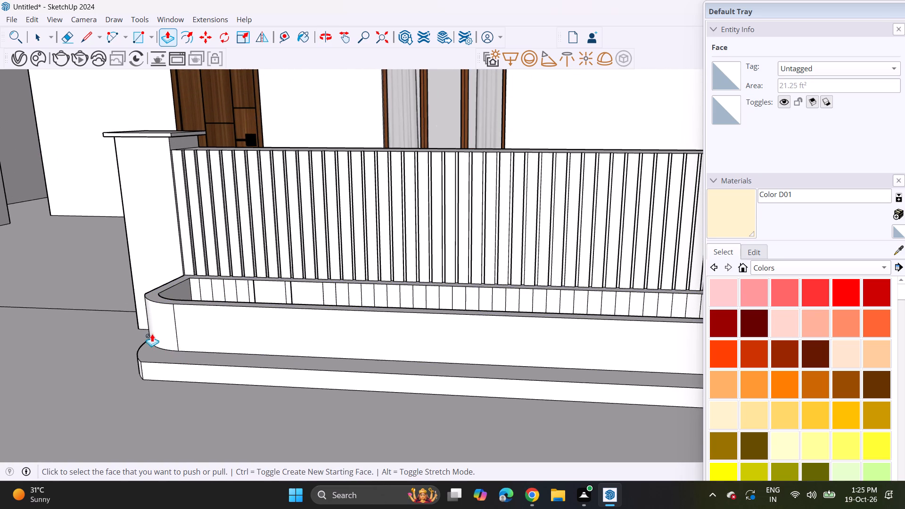
Examine the raised planter's rounded corners and how it sits against the striped wall and platform.
middle_click_drag(158, 333, 159, 396)
scroll(153, 345, "up", 7)
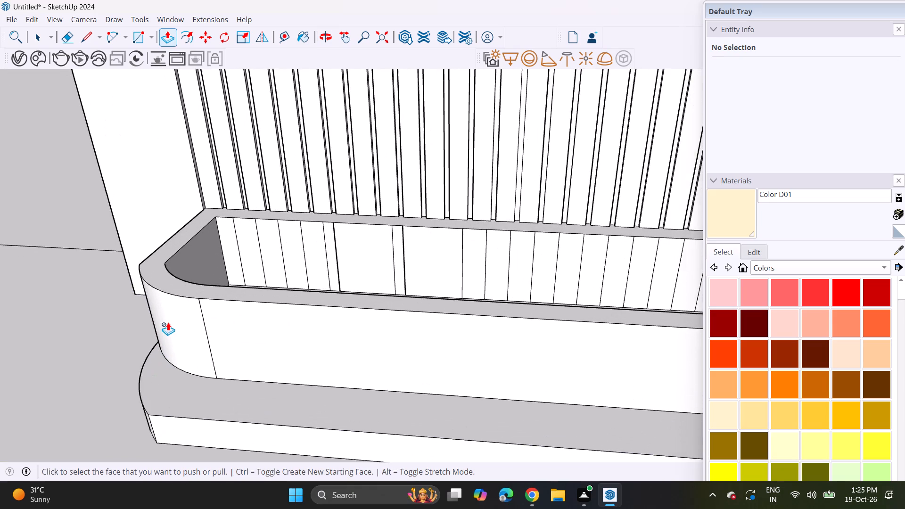
scroll(169, 319, "up", 5)
scroll(169, 322, "down", 19)
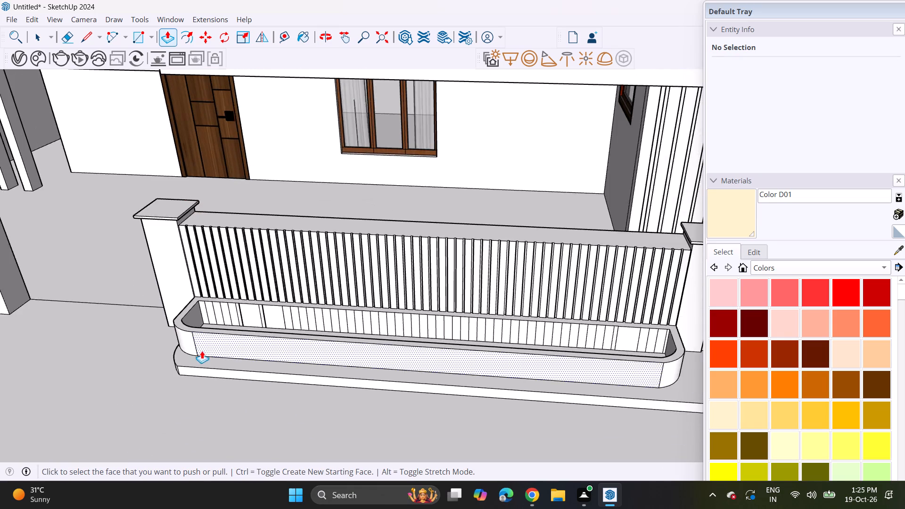
scroll(202, 351, "down", 3)
middle_click_drag(339, 389, 402, 264)
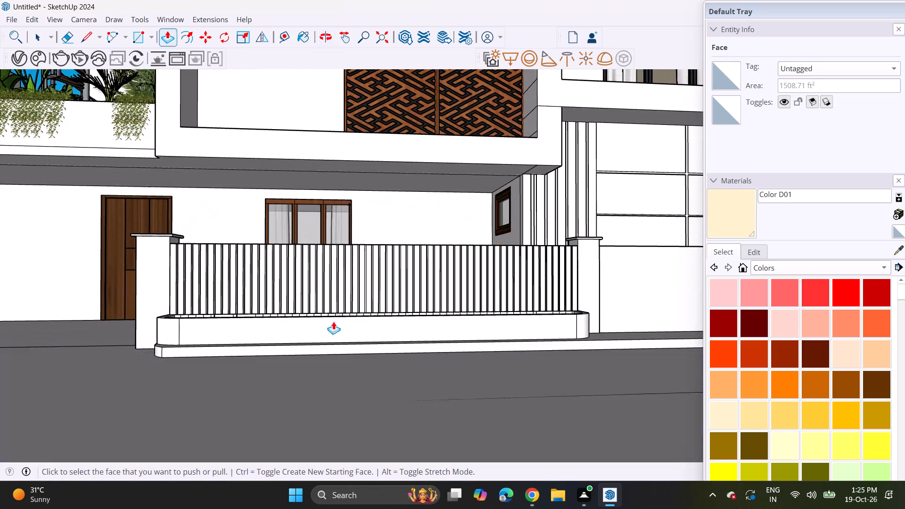
middle_click_drag(319, 330, 375, 330, "shift")
middle_click_drag(370, 335, 337, 334)
Draw four vertical lines from top to bottom edge across the planter's rounded corner farthest from the wooden door.
scroll(585, 335, "up", 5)
middle_click_drag(612, 345, 339, 364)
scroll(405, 344, "up", 14)
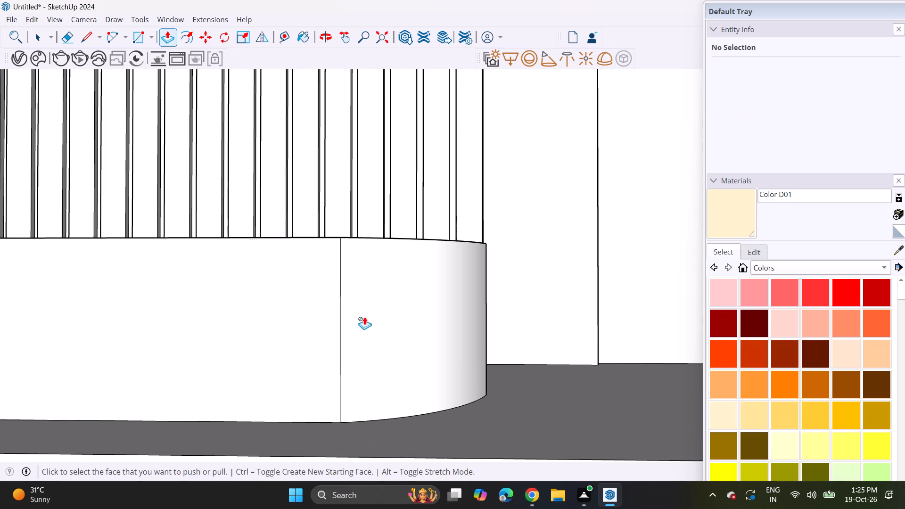
left_click(91, 37)
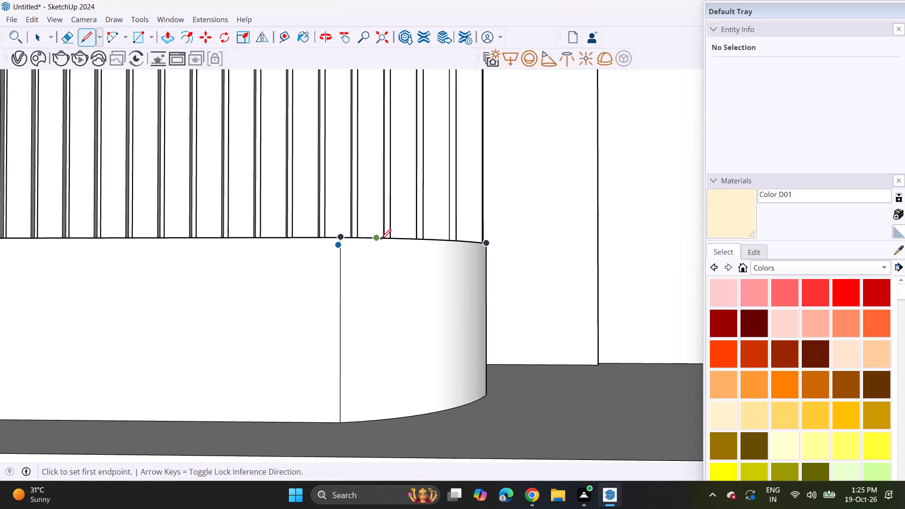
left_click(381, 238)
left_click(378, 417)
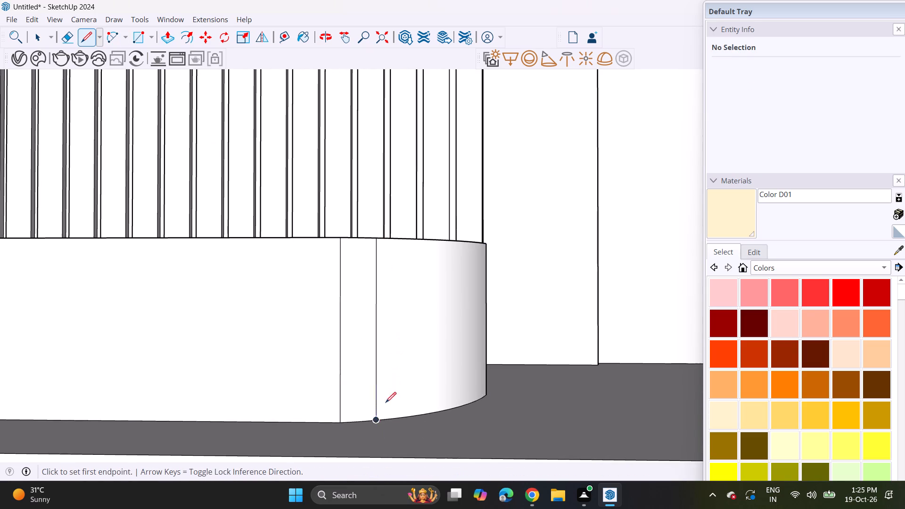
left_click(410, 242)
left_click(412, 417)
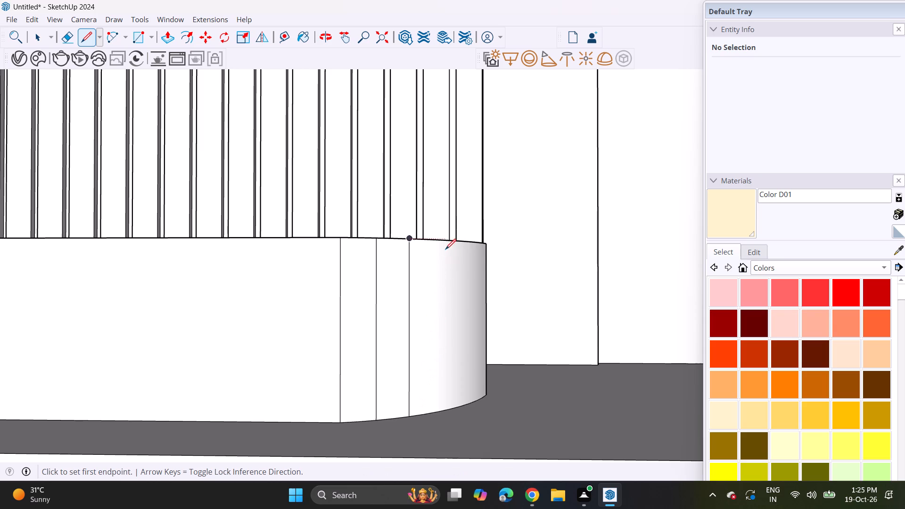
left_click(441, 243)
left_click(442, 412)
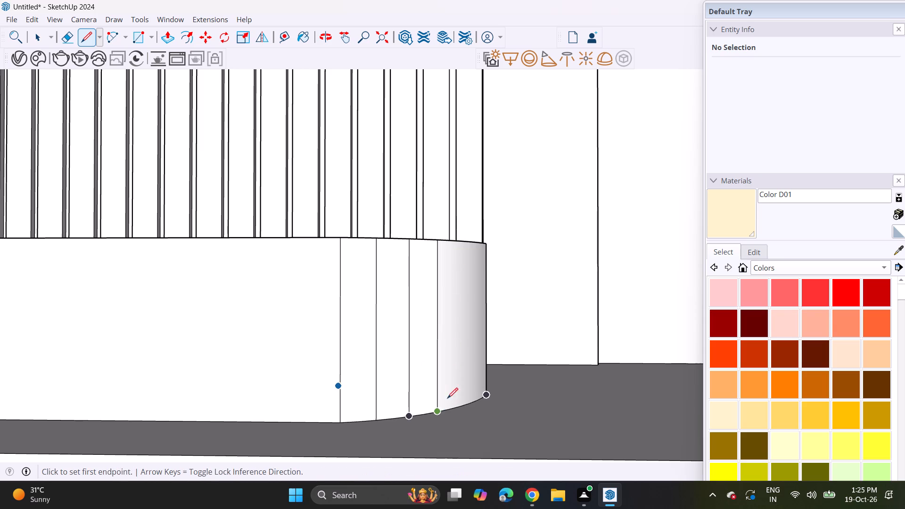
left_click(469, 243)
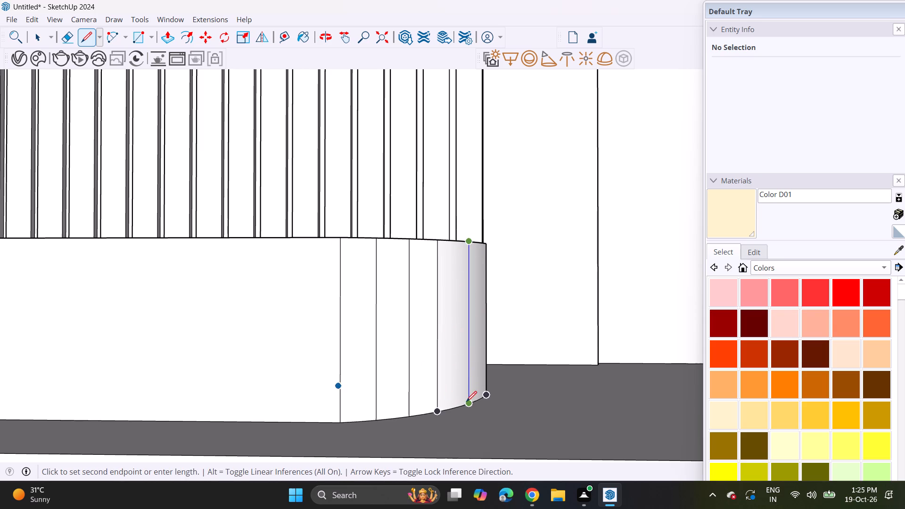
left_click(466, 402)
Draw four vertical lines from top to bottom edge across the planter's rounded corner nearest the wooden door.
scroll(414, 385, "down", 5)
middle_click_drag(208, 391, 581, 344)
middle_click_drag(3, 414, 78, 414, "shift")
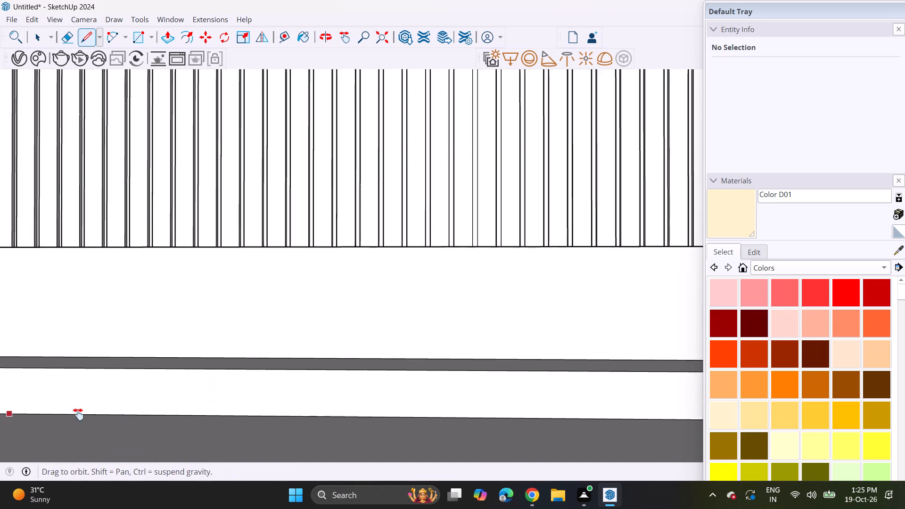
middle_click_drag(78, 414, 492, 347, "shift")
middle_click_drag(56, 285, 601, 297, "shift")
middle_click_drag(17, 295, 374, 331, "shift")
middle_click_drag(377, 301, 377, 312)
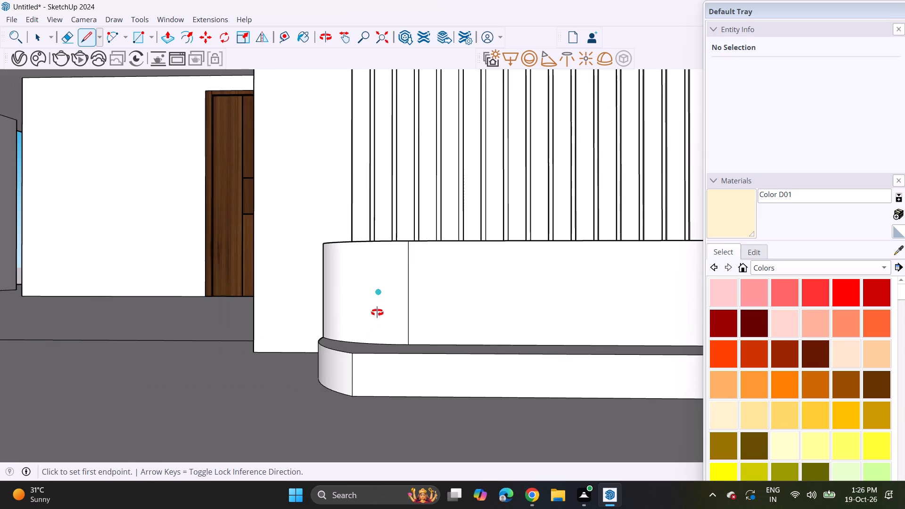
middle_click_drag(377, 312, 378, 334)
scroll(393, 280, "up", 3)
left_click(387, 257)
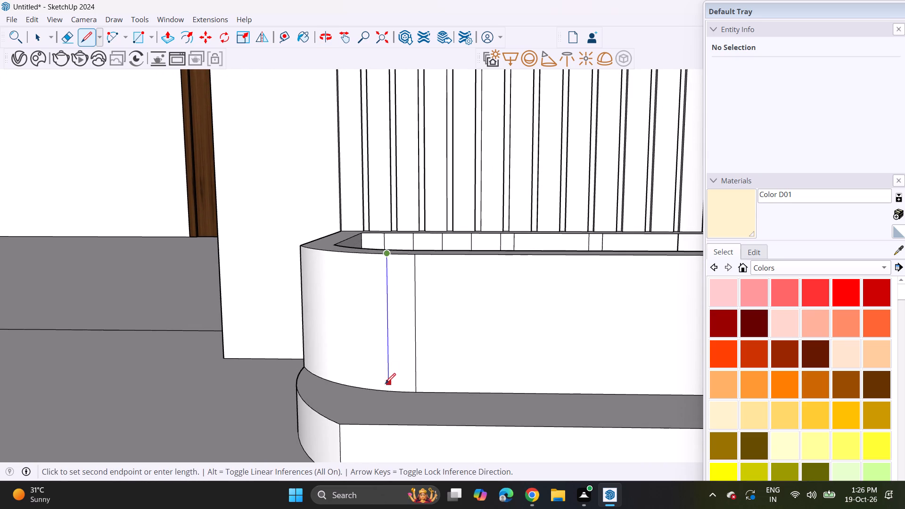
left_click(385, 391)
left_click_drag(364, 392, 366, 388)
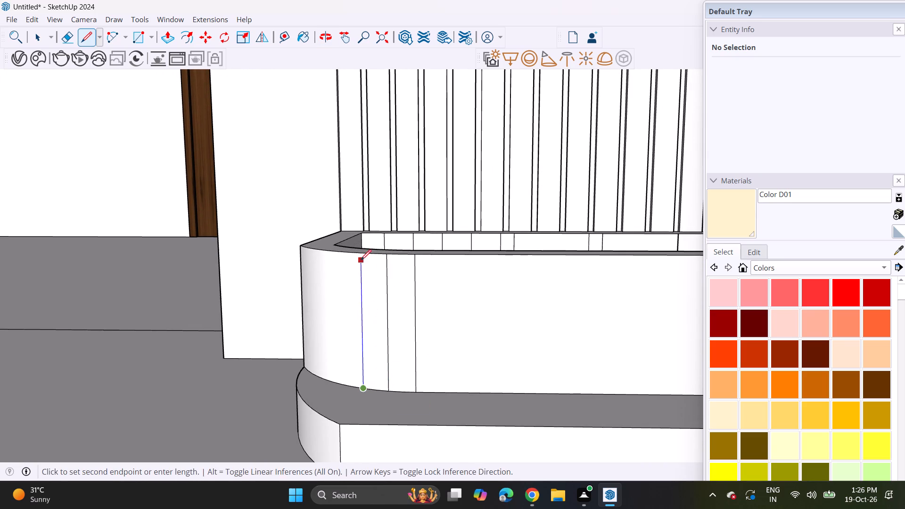
left_click(361, 253)
left_click(337, 255)
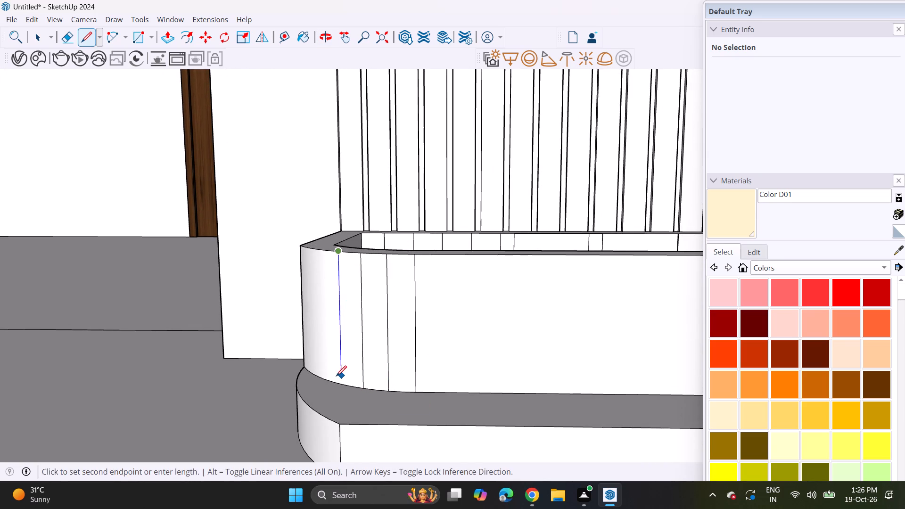
left_click(337, 383)
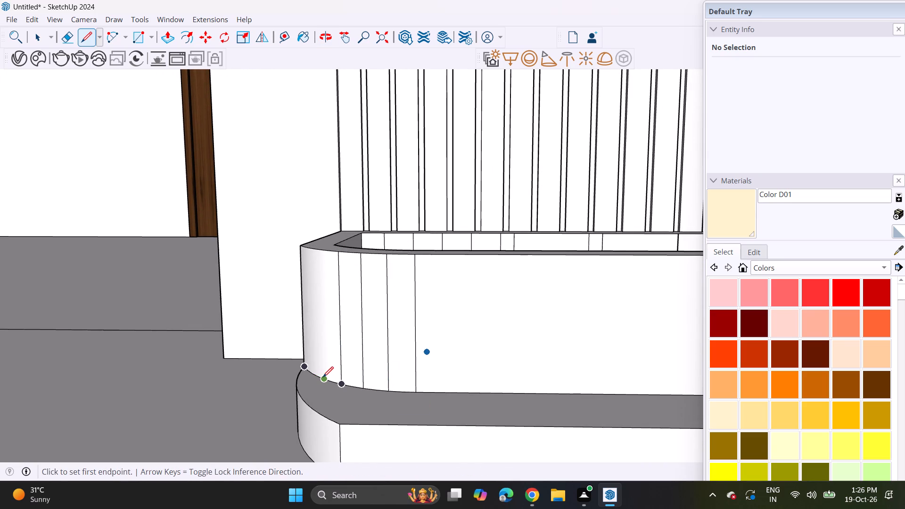
left_click_drag(322, 377, 320, 371)
left_click(321, 254)
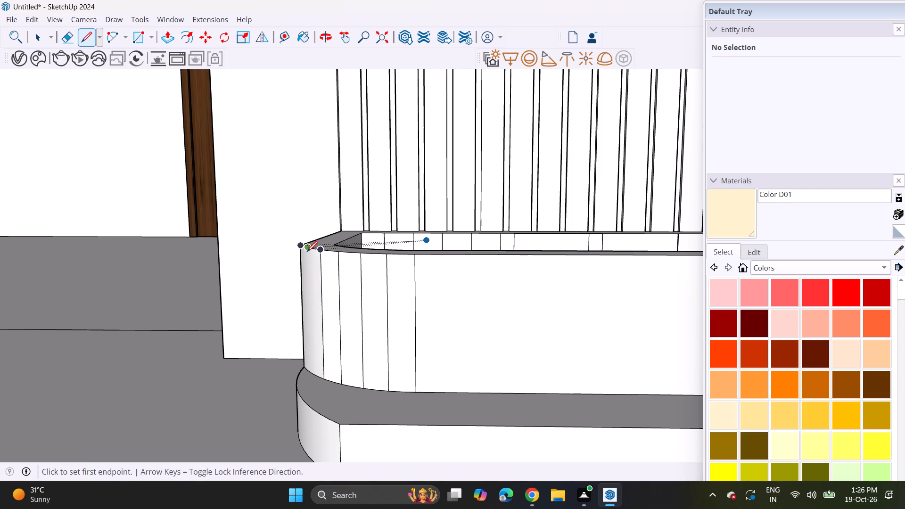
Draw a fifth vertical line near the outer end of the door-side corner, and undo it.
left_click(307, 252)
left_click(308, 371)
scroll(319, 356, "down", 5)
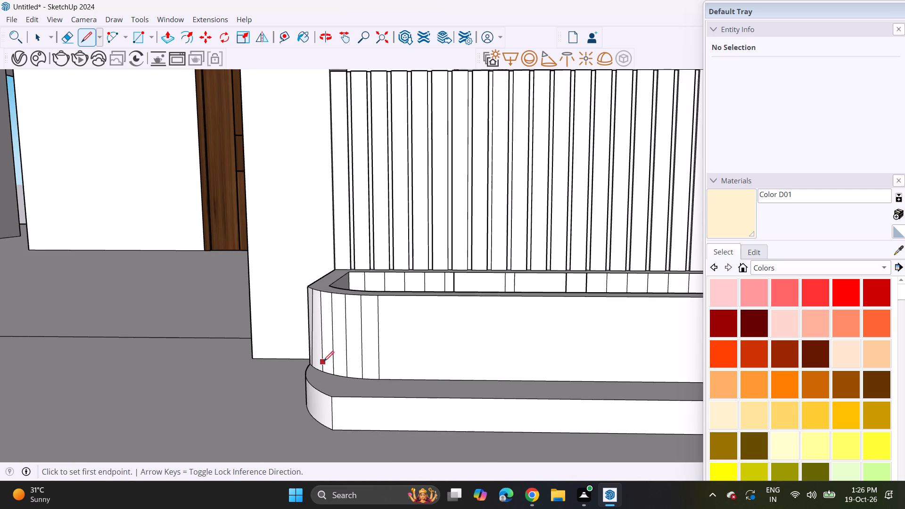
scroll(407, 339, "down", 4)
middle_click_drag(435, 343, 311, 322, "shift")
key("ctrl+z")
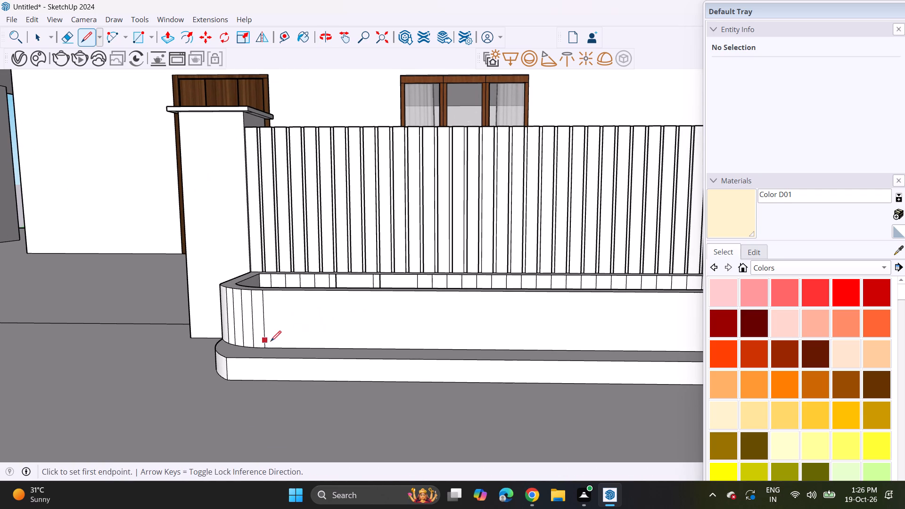
Draw a narrow full-height rectangle on the planter's flat front face, starting where the door-side rounded corner ends.
scroll(314, 360, "down", 6)
middle_click_drag(325, 360, 156, 358)
key("space")
scroll(173, 328, "up", 13)
left_click(163, 36)
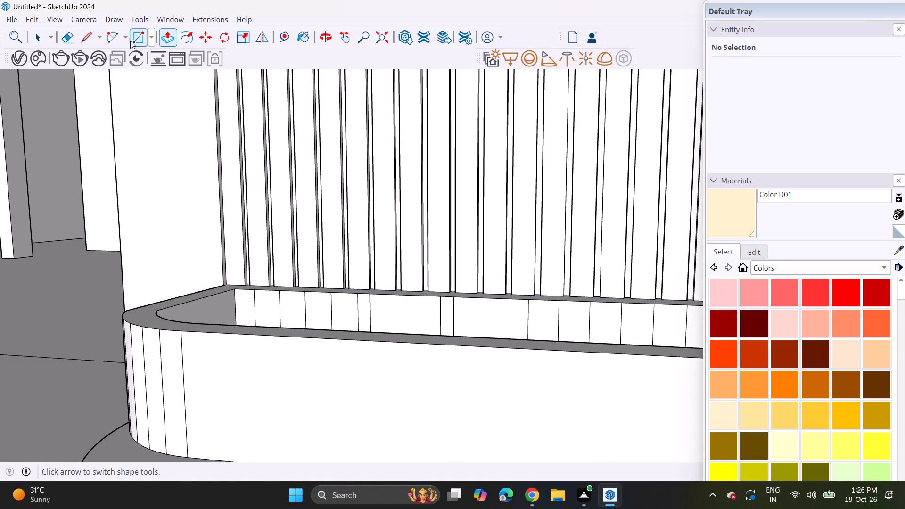
left_click(140, 40)
left_click(181, 332)
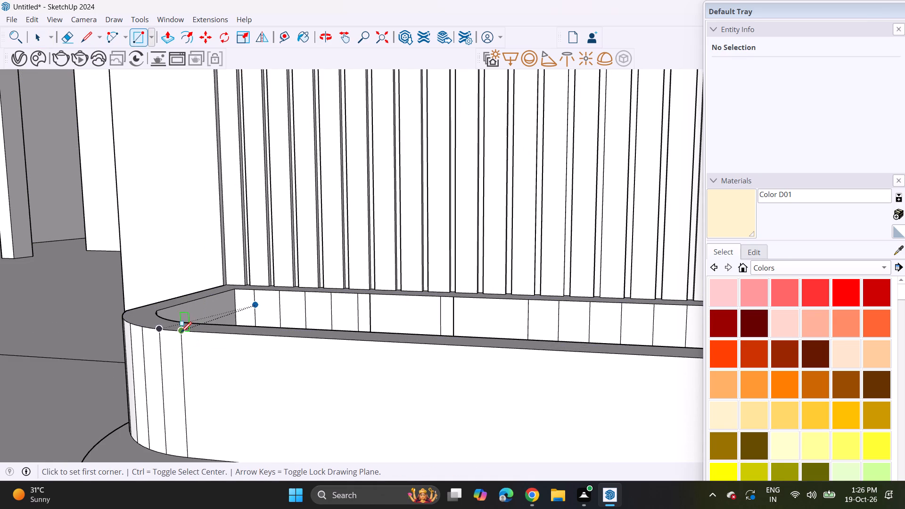
scroll(203, 387, "down", 2)
middle_click_drag(203, 402, 153, 311, "shift")
scroll(155, 341, "up", 8)
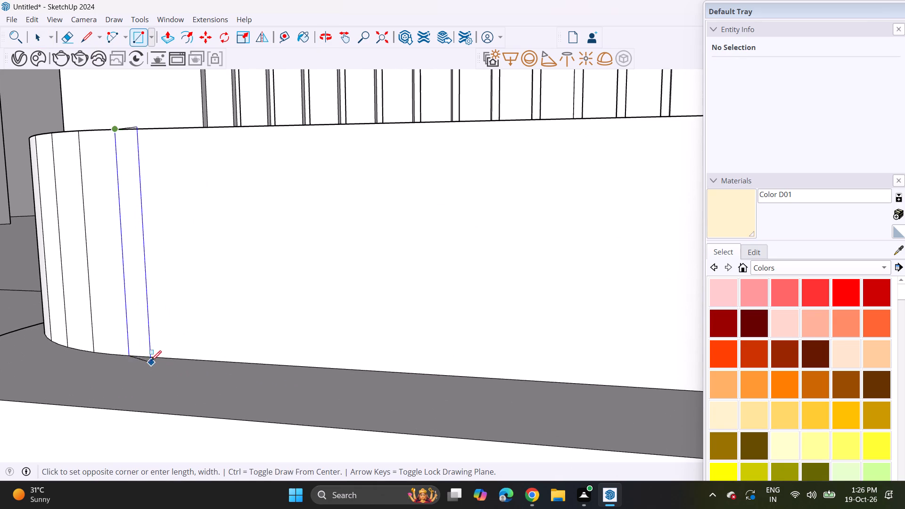
left_click(157, 356)
key("space")
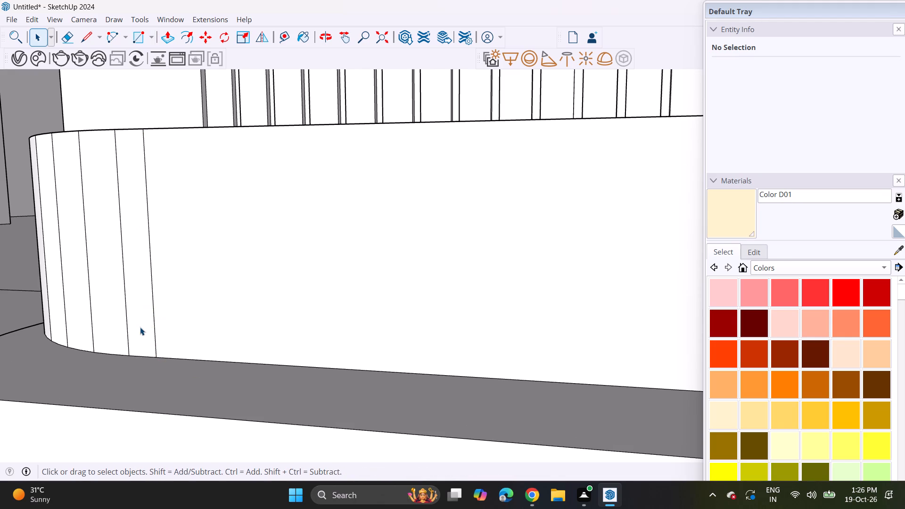
Copy the narrow full-height strip six times in a row along the planter's flat front face, leaving gaps about half a strip wide.
double_click(140, 327)
key("m")
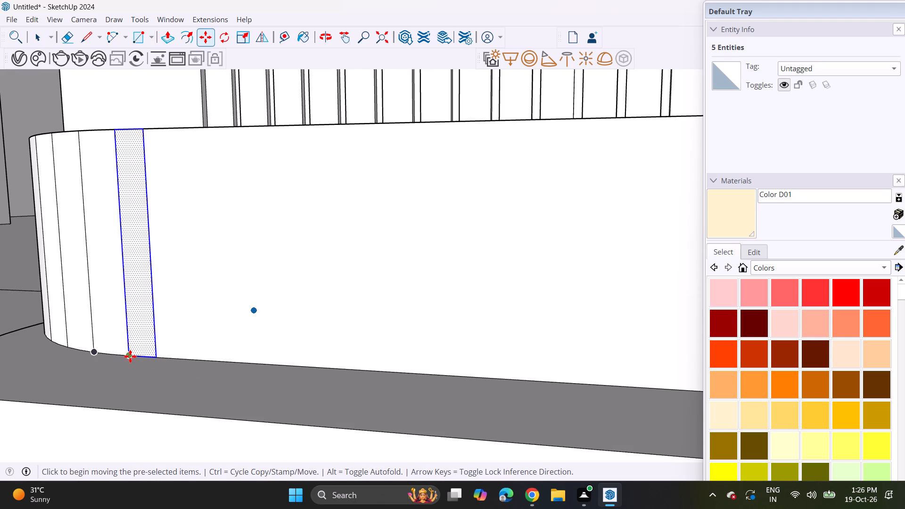
left_click(131, 357)
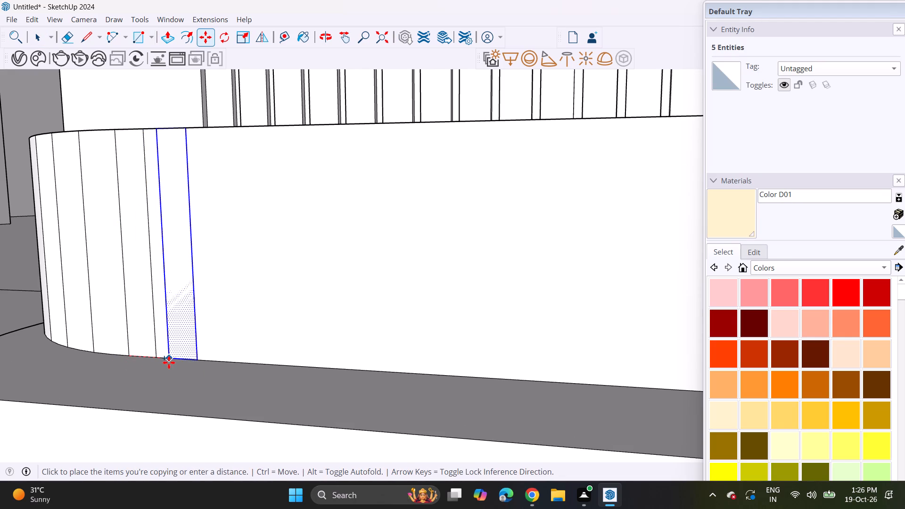
left_click(169, 362)
left_click(153, 355)
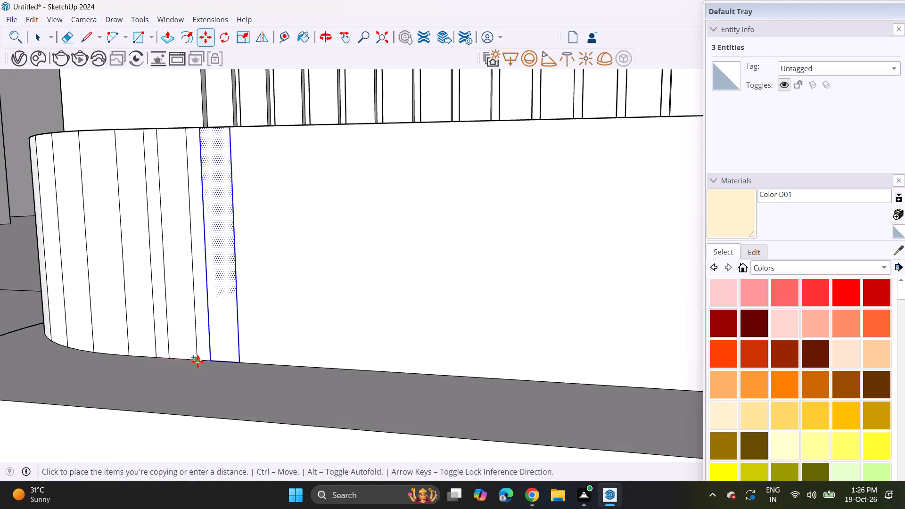
double_click(197, 361)
left_click(202, 361)
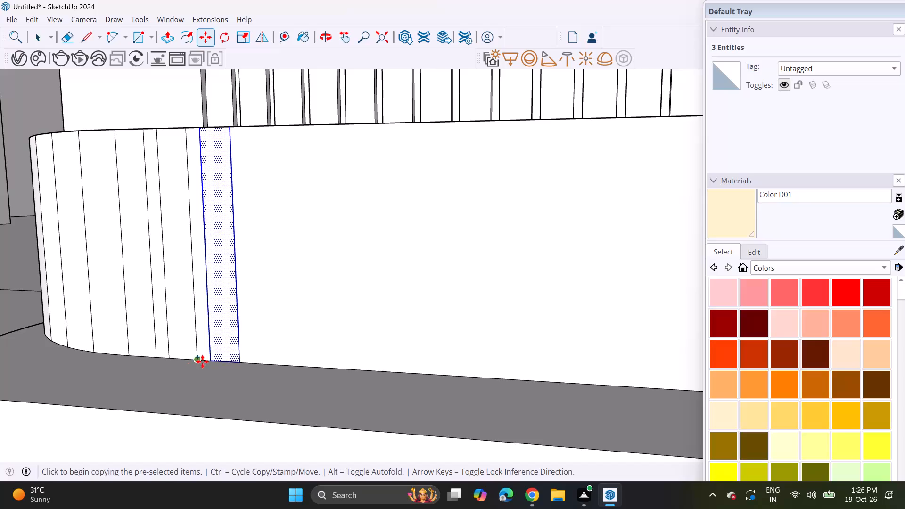
key("Escape")
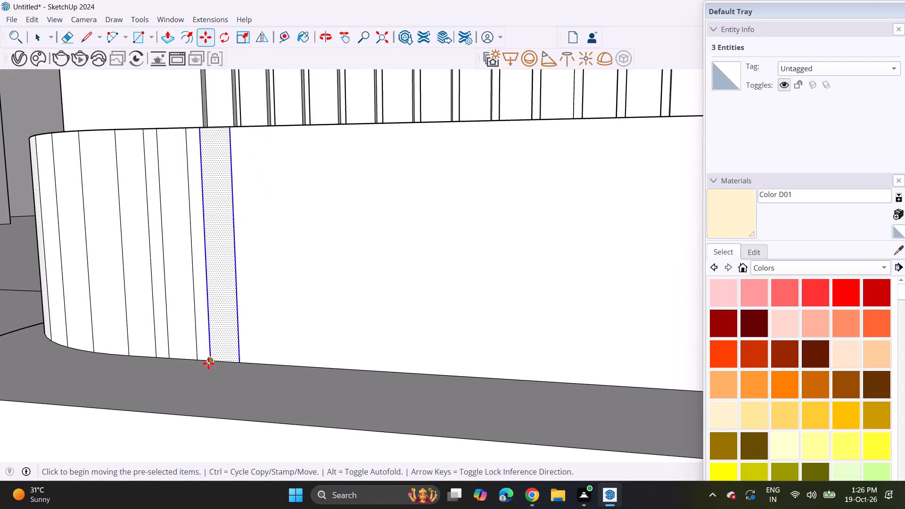
left_click(196, 359)
left_click(238, 362)
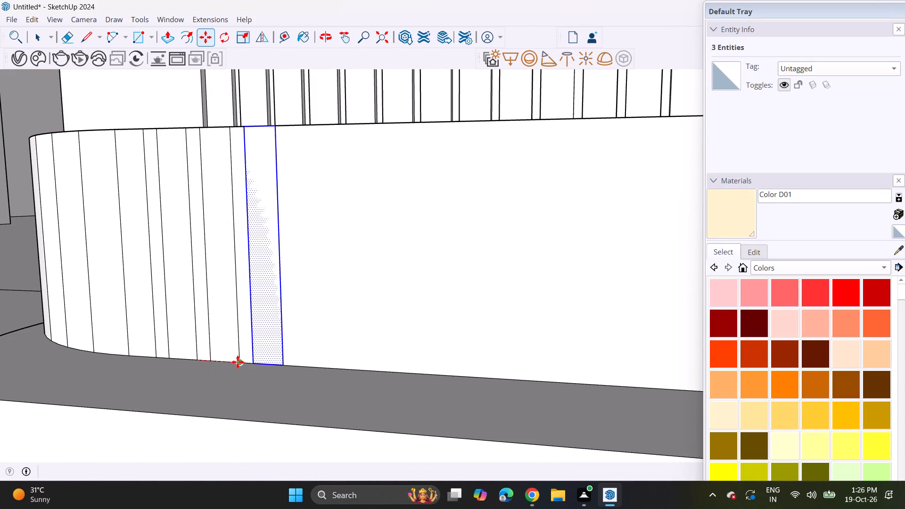
left_click(236, 364)
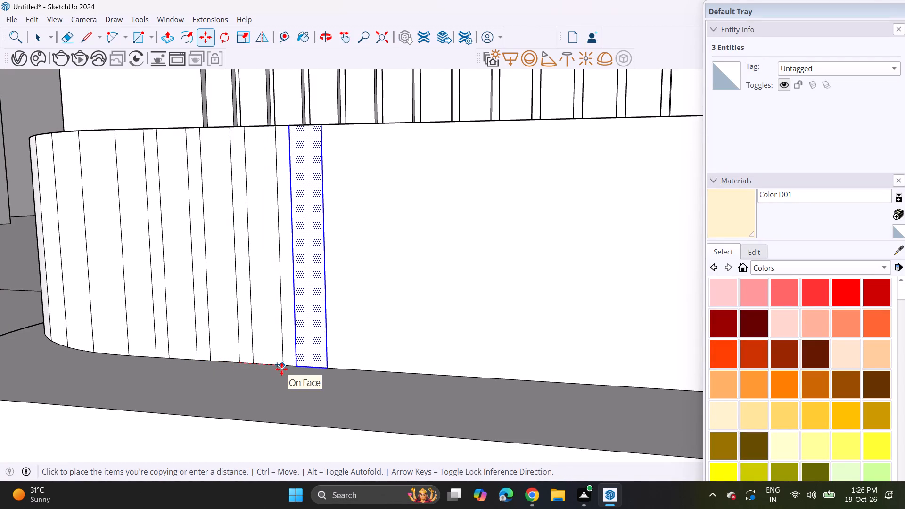
left_click(281, 369)
left_click(283, 366)
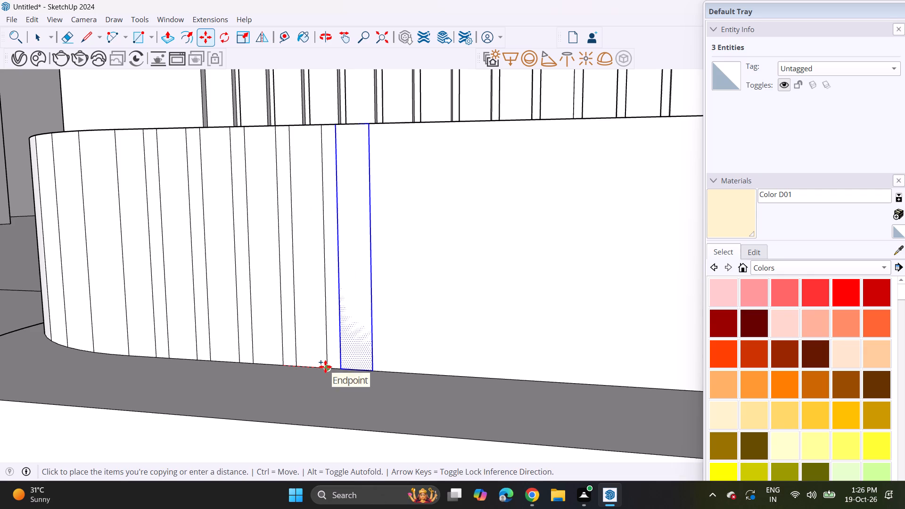
left_click(325, 367)
left_click(329, 369)
left_click(368, 372)
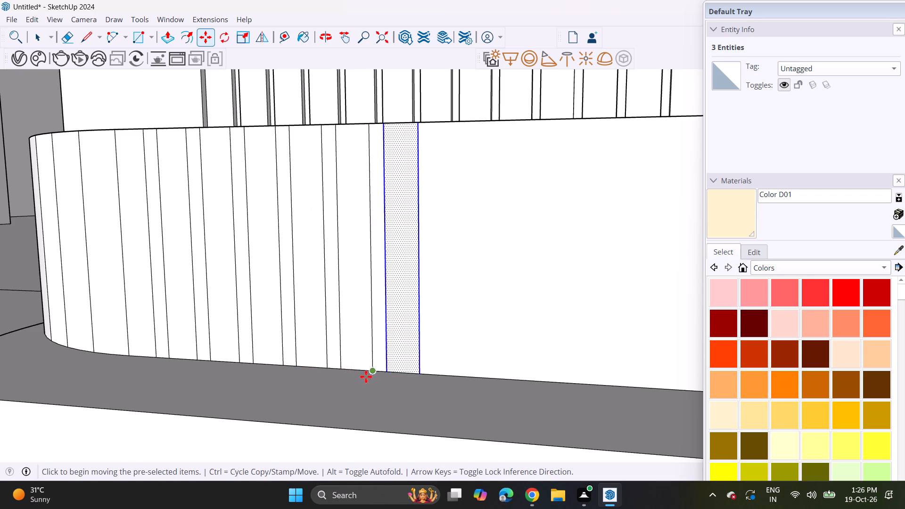
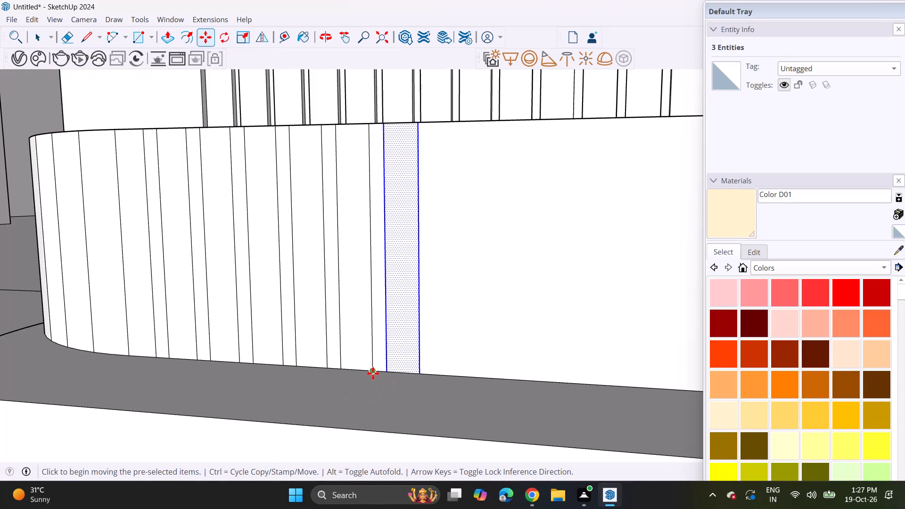
Copy the selected full-height strip two more times along the planter's flat front face, keeping the half-strip gaps.
left_click(373, 373)
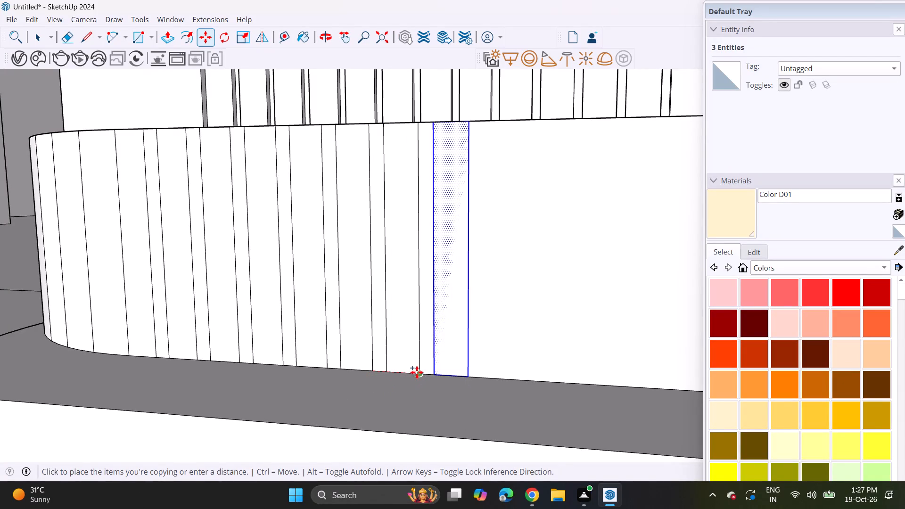
left_click(417, 372)
left_click(420, 375, "ctrl")
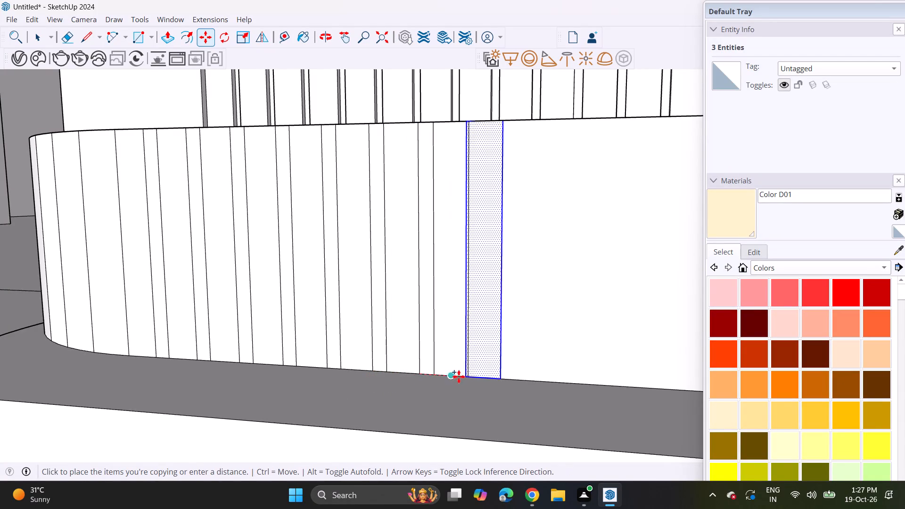
left_click(463, 377)
Copy the last strip five more times along the flat front face, away from the door-side corner, with equal narrow gaps.
scroll(458, 379, "down", 3)
middle_click_drag(460, 367, 212, 348, "shift")
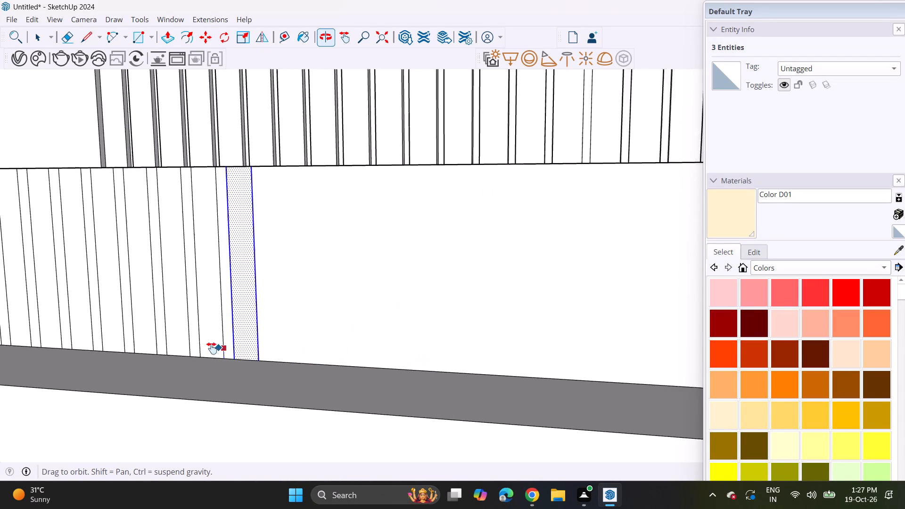
middle_click_drag(212, 348, 205, 348, "shift")
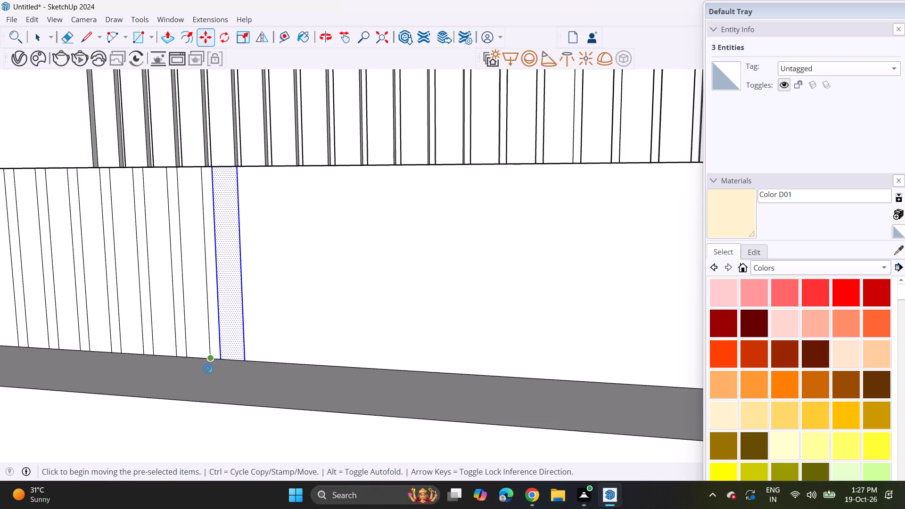
scroll(211, 365, "up", 6)
left_click(209, 363)
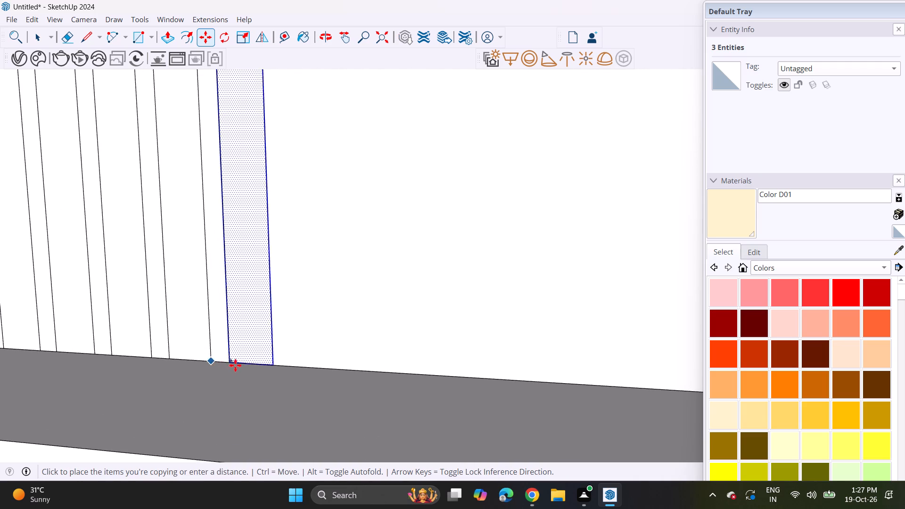
left_click(275, 368)
left_click(274, 368)
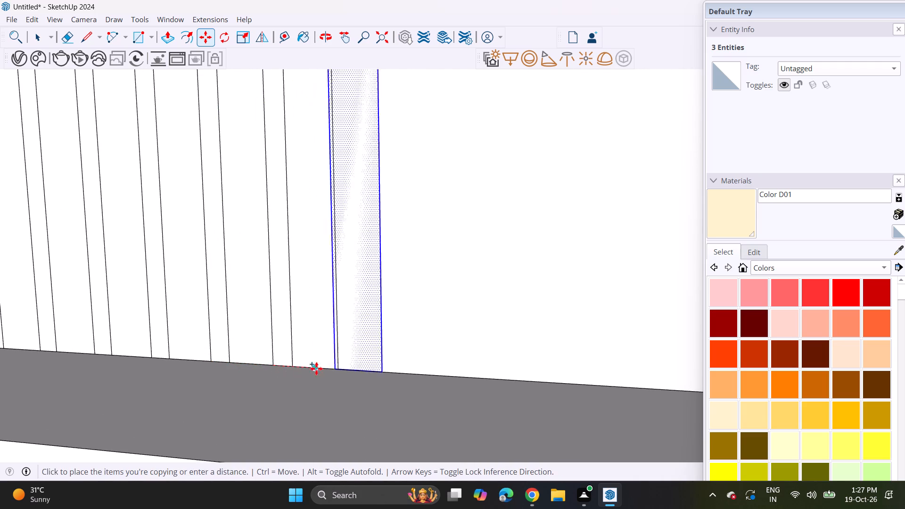
left_click(340, 369)
left_click(340, 372)
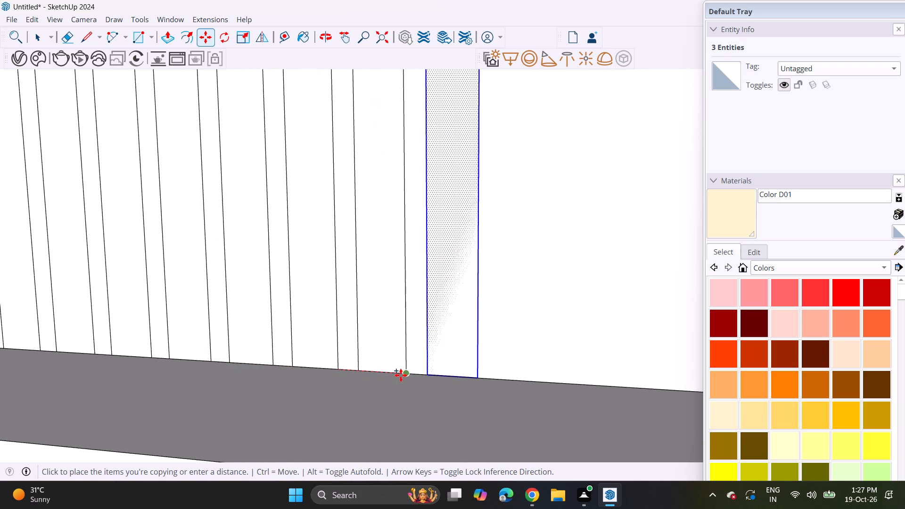
left_click(403, 375)
left_click(403, 375)
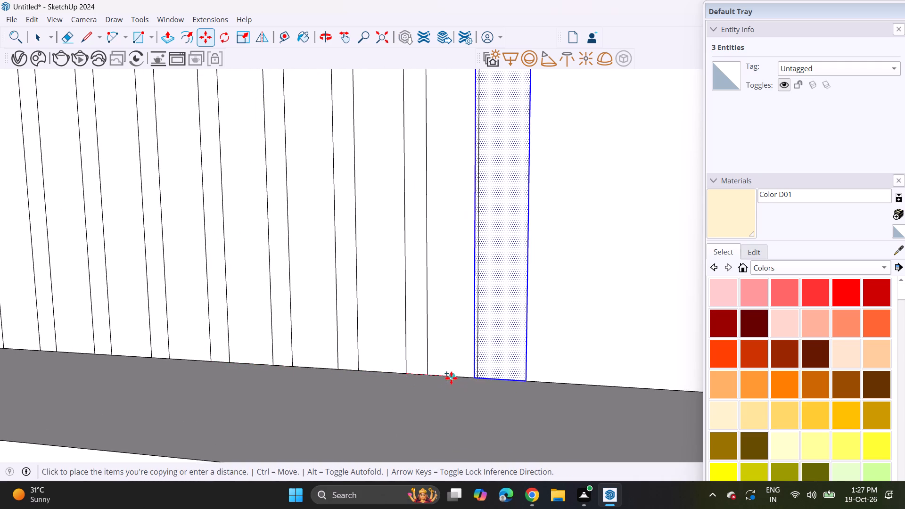
left_click(478, 376)
left_click(477, 378)
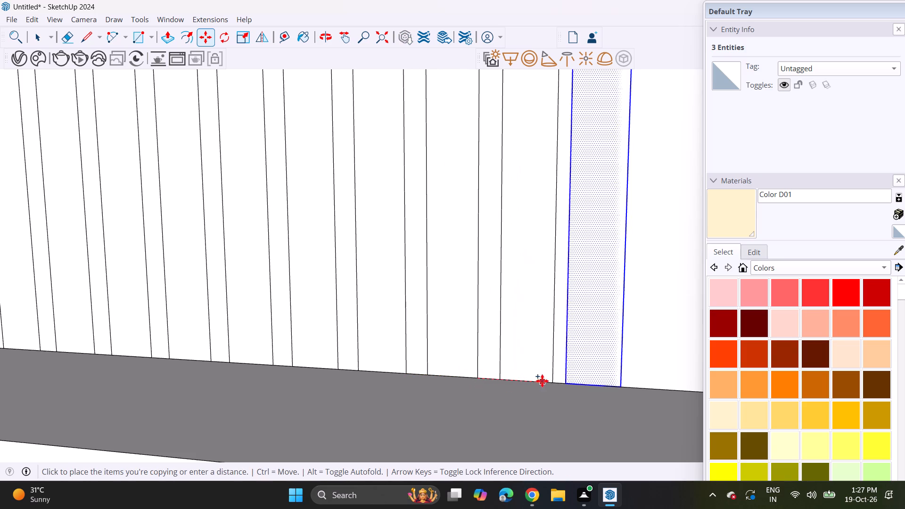
left_click(553, 380)
Add three more copies of the strip along the planter's front face, each placed a narrow gap beyond the previous one.
scroll(527, 386, "down", 4)
middle_click_drag(526, 378, 225, 370)
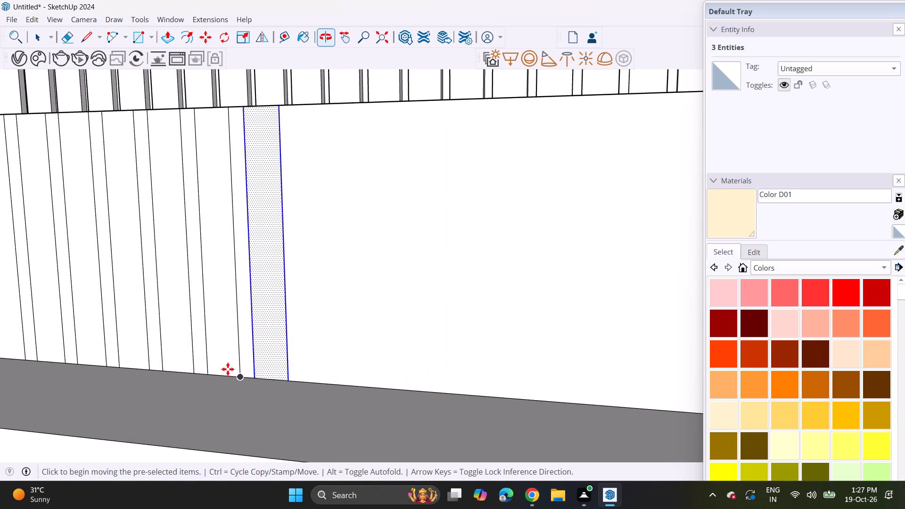
scroll(251, 372, "up", 3)
left_click(238, 378)
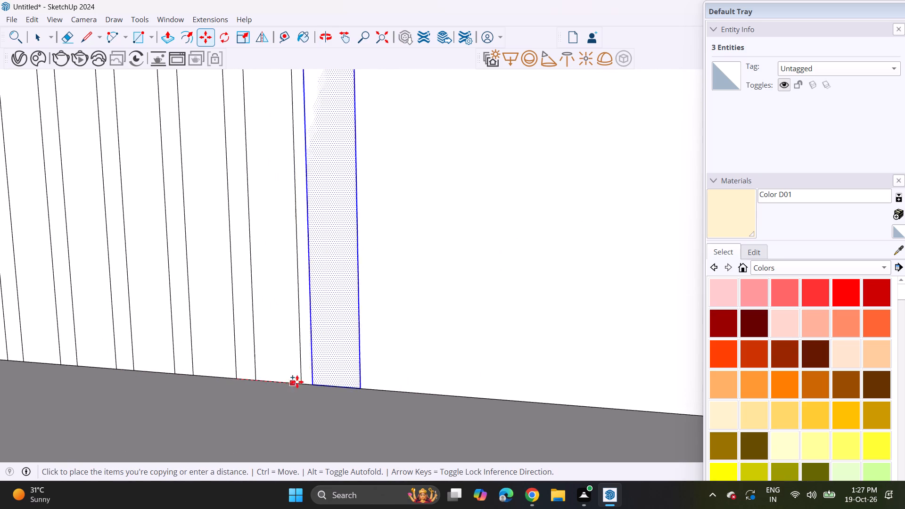
left_click(308, 382)
left_click(304, 385)
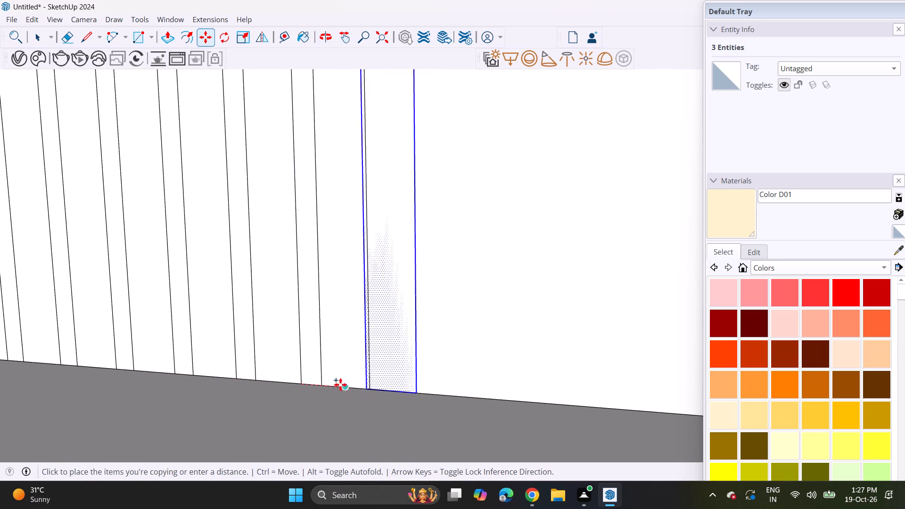
left_click(368, 389)
left_click(370, 390)
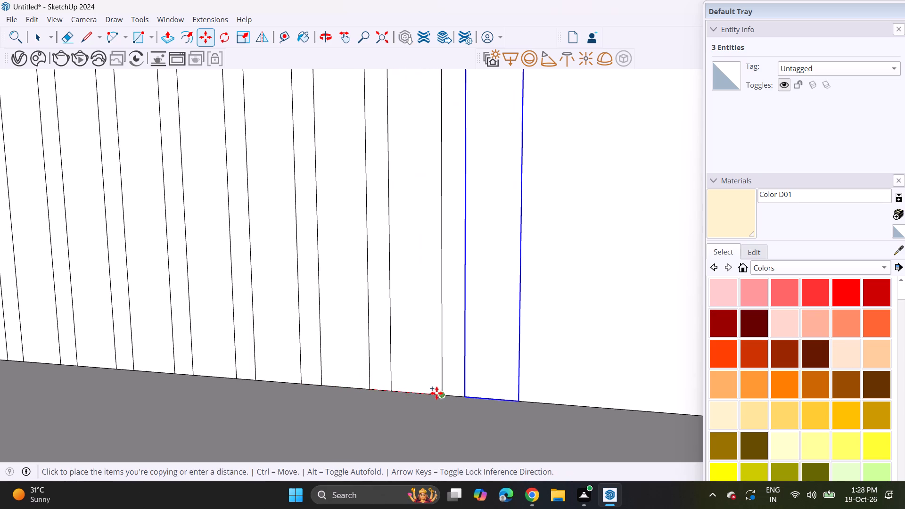
left_click(440, 394)
Continue the row of strips on the planter's front face with five more copies, leaving gaps slightly under half a strip wide.
scroll(428, 395, "down", 4)
middle_click_drag(434, 391, 183, 355, "shift")
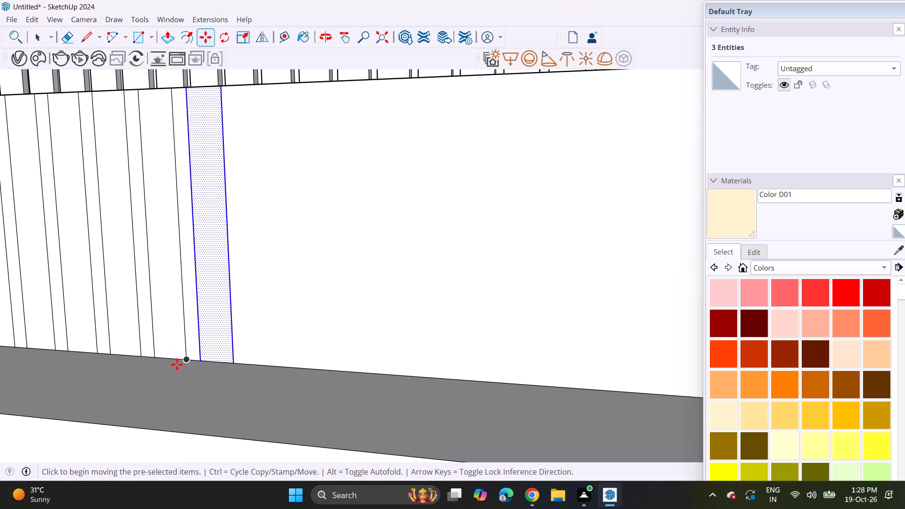
left_click(189, 361)
left_click(233, 365)
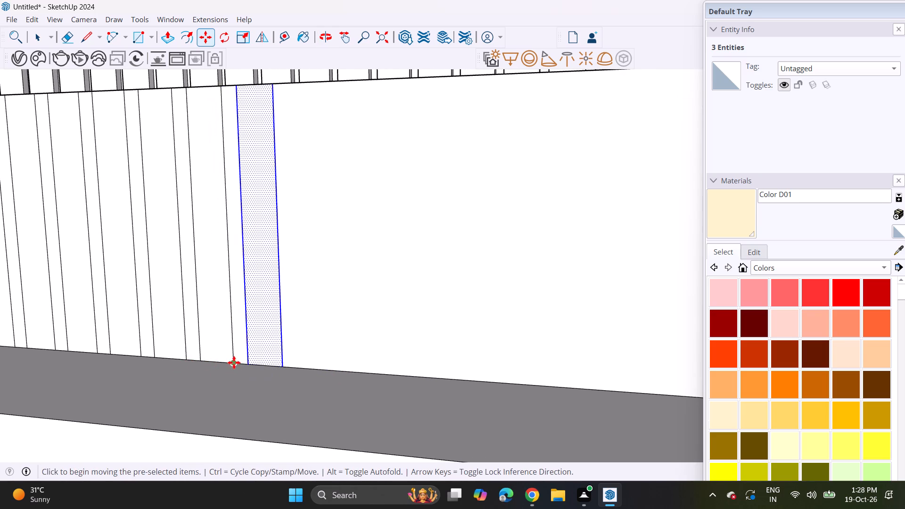
left_click(234, 362)
left_click(282, 364)
left_click(283, 367)
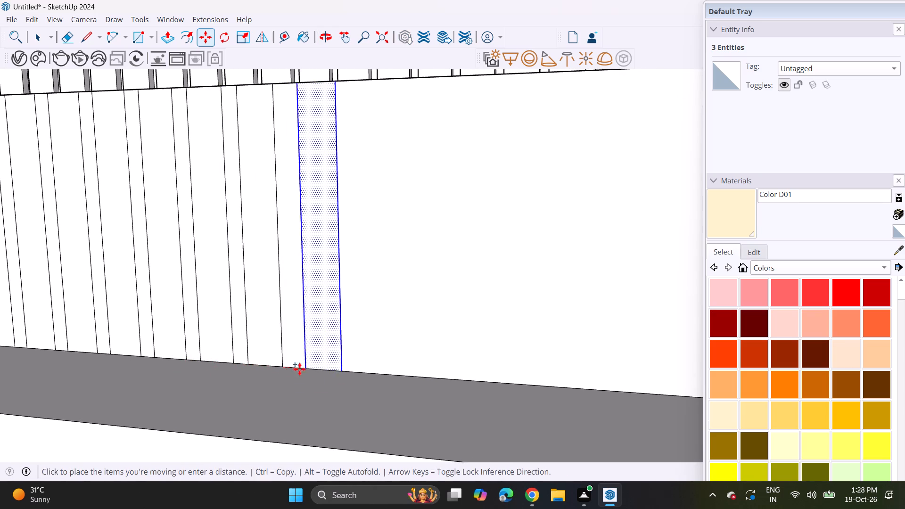
left_click(329, 367)
left_click(335, 369)
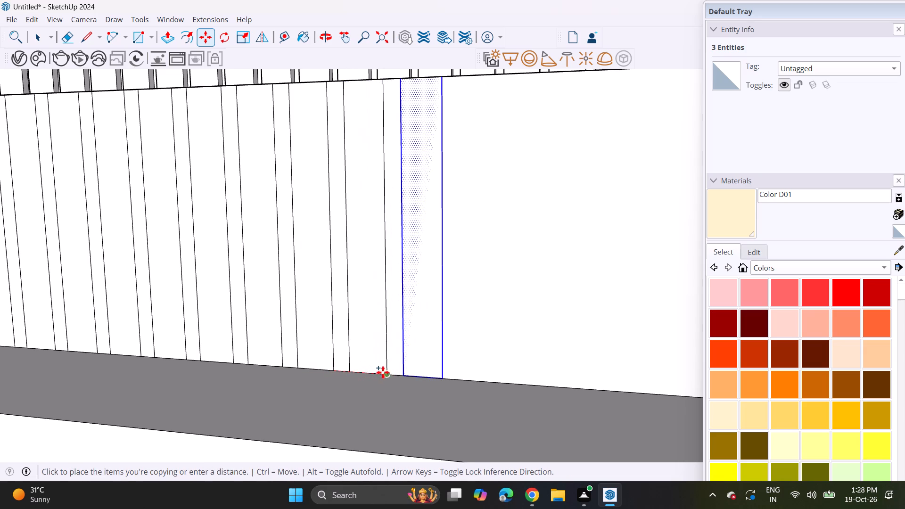
left_click(388, 373)
left_click(386, 375)
left_click(443, 378)
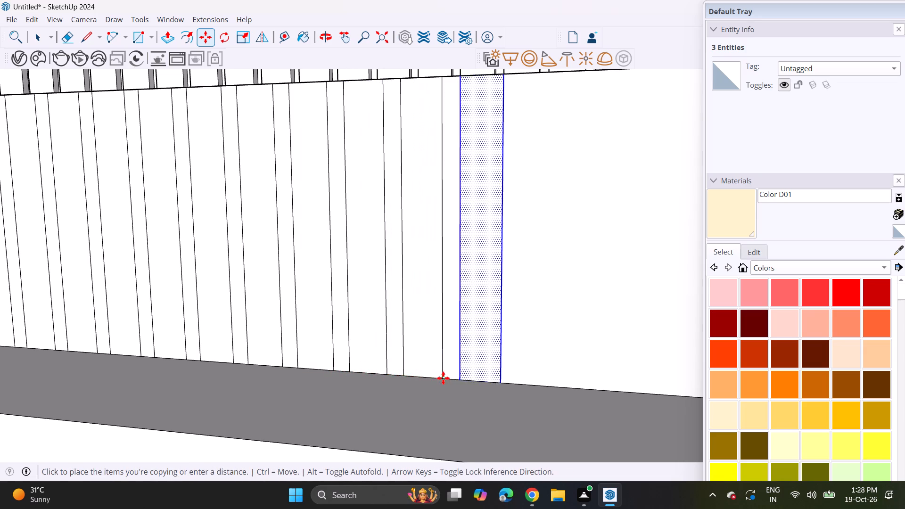
Extend the row on the planter's front face with three more full-height strip copies at the same spacing.
scroll(424, 384, "down", 4)
middle_click_drag(383, 379, 169, 369, "shift")
middle_click_drag(193, 371, 247, 378)
scroll(286, 393, "up", 3)
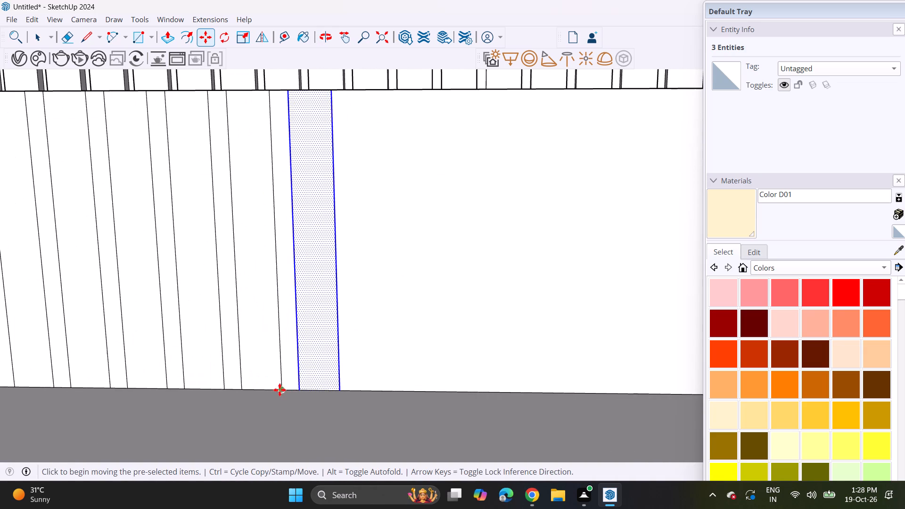
left_click(280, 390)
left_click(340, 389)
left_click(339, 391)
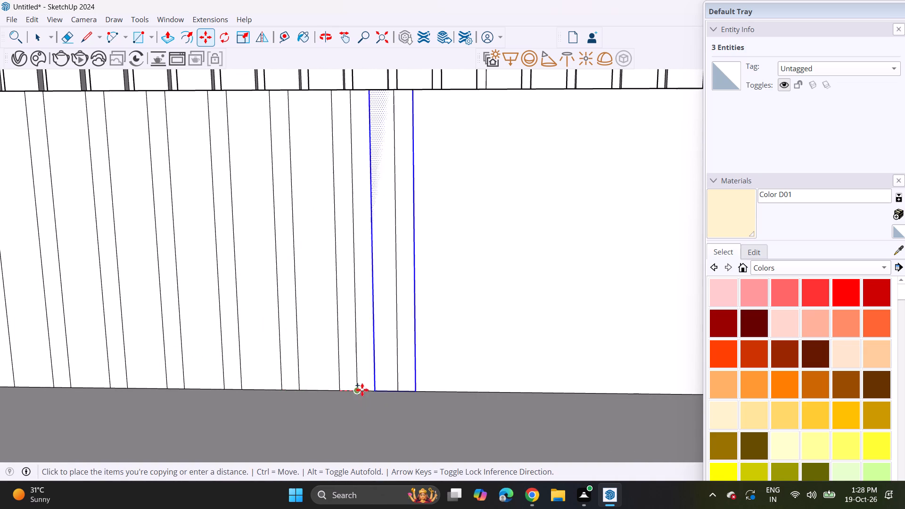
left_click(394, 389)
left_click(400, 392)
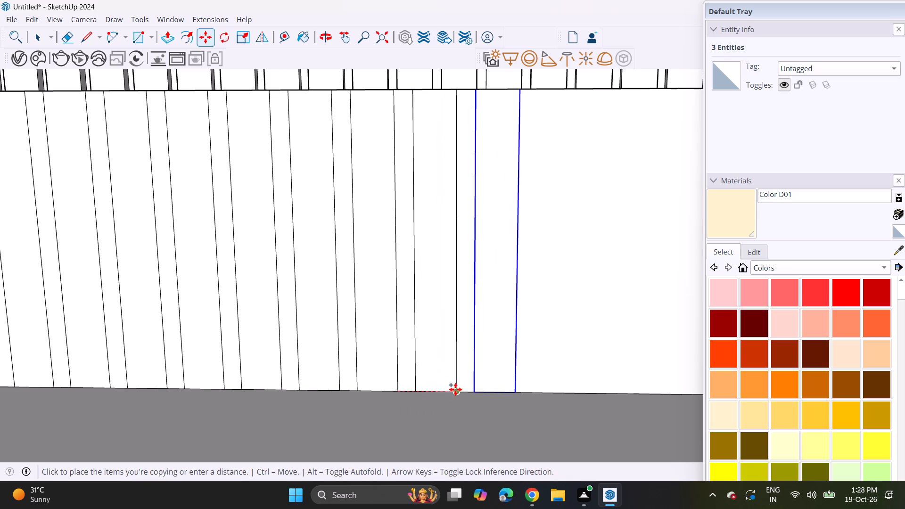
left_click(455, 389)
Copy the end strip five more times towards the blank part of the planter's front face, leaving narrow gaps.
scroll(446, 395, "down", 4)
middle_click_drag(440, 394, 171, 385, "shift")
middle_click_drag(181, 386, 201, 402)
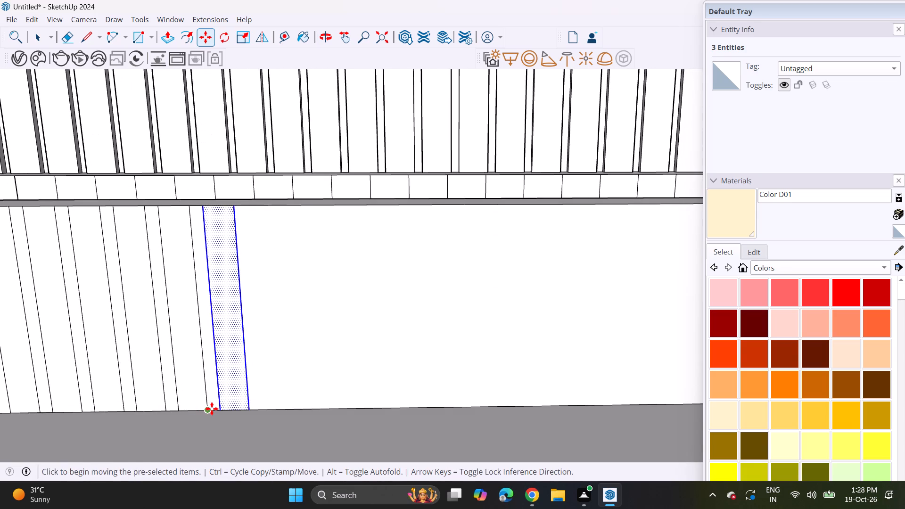
left_click(212, 409)
left_click(249, 414)
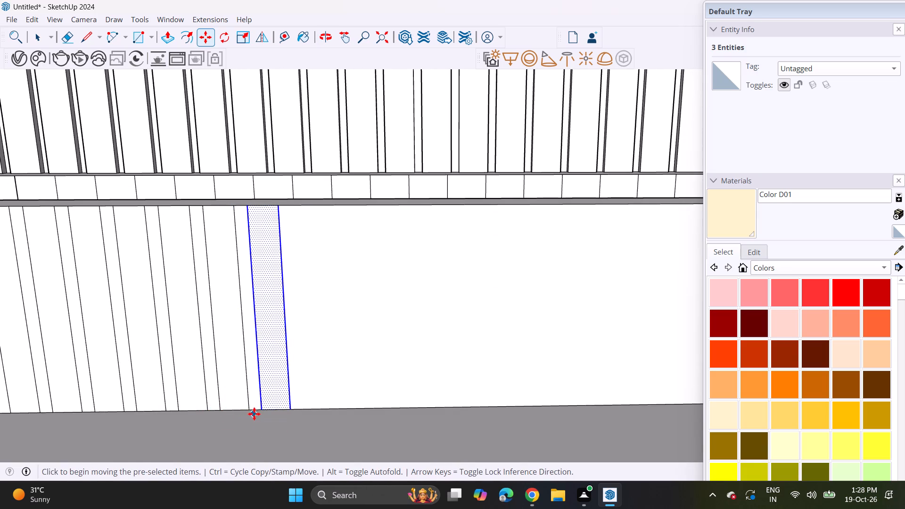
left_click(246, 410)
left_click(286, 410)
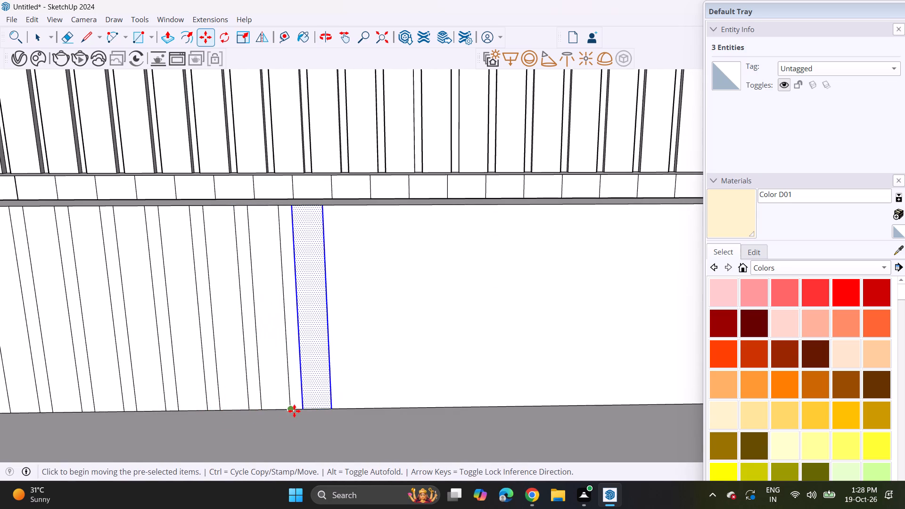
left_click(294, 411)
left_click(338, 410)
left_click(324, 410)
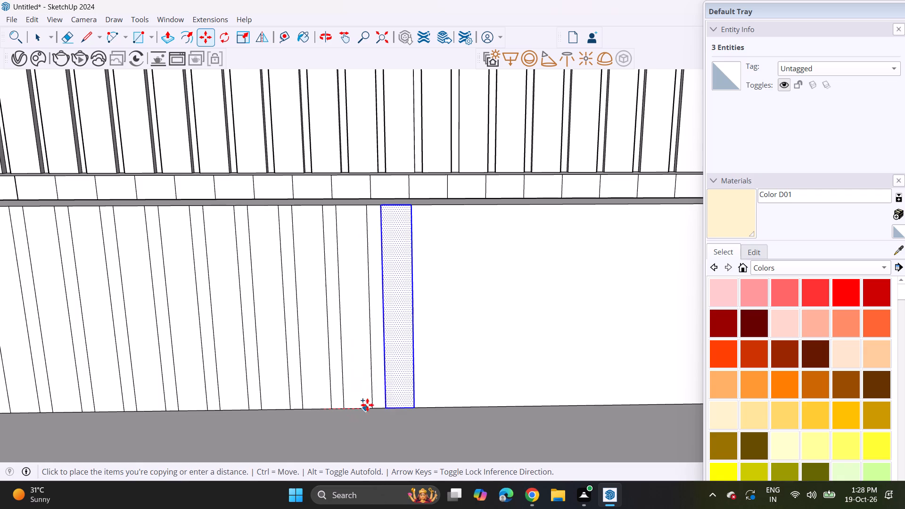
left_click(376, 405)
left_click(368, 410, "ctrl")
left_click(419, 410)
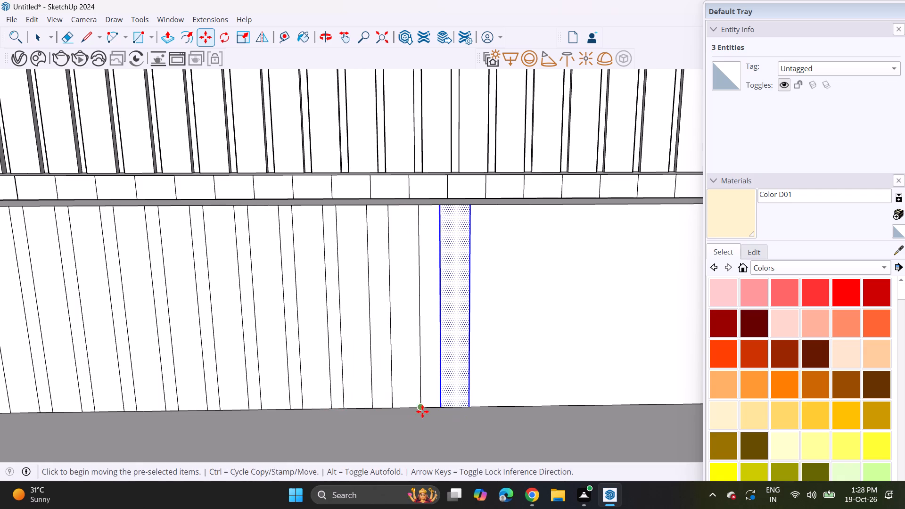
left_click(423, 411)
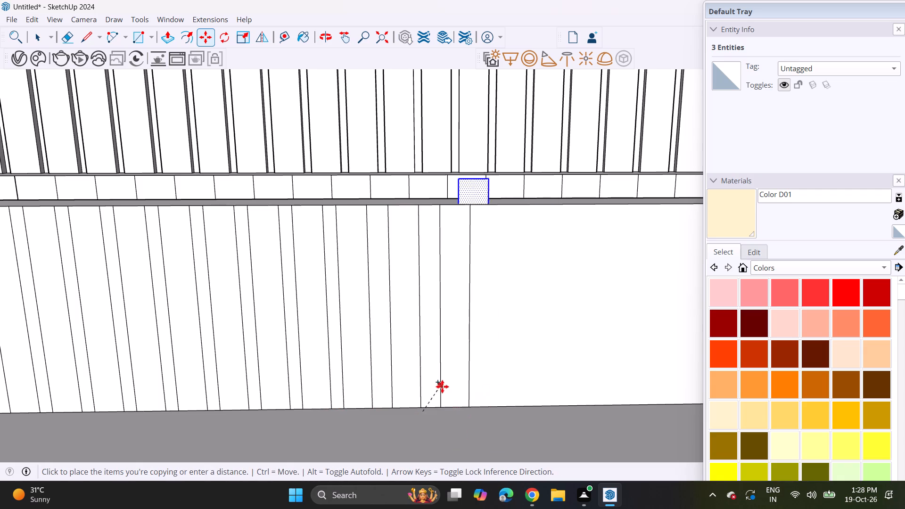
key("space")
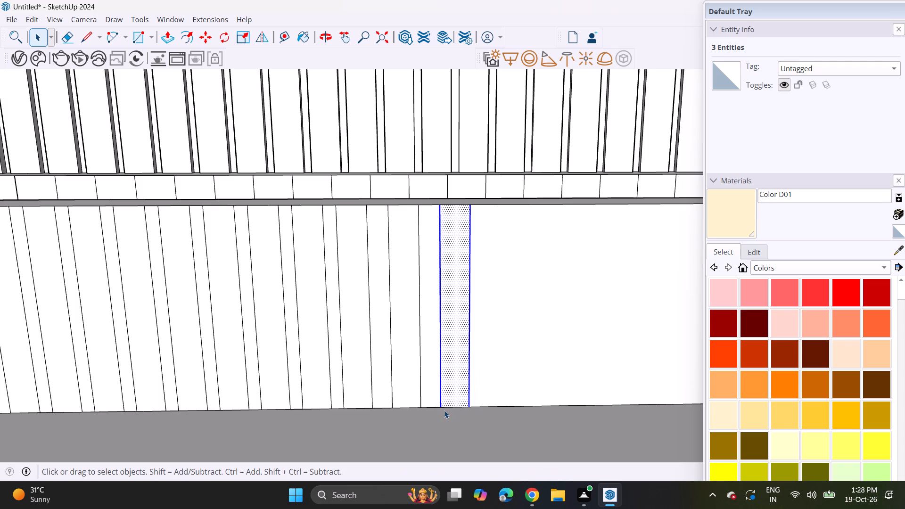
Copy the end strip four more times along the planter's front face, leaving gaps about two-thirds of a strip wide.
key("m")
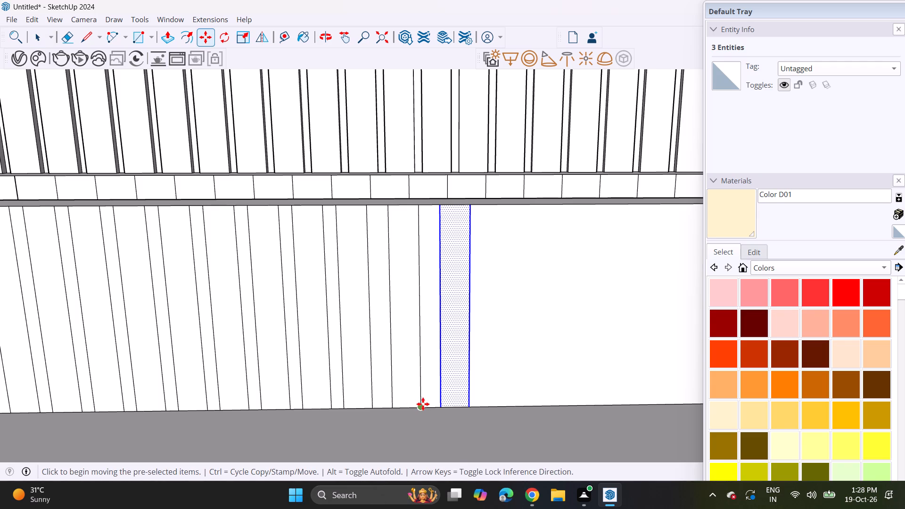
left_click(423, 404)
left_click(476, 404)
left_click(471, 407)
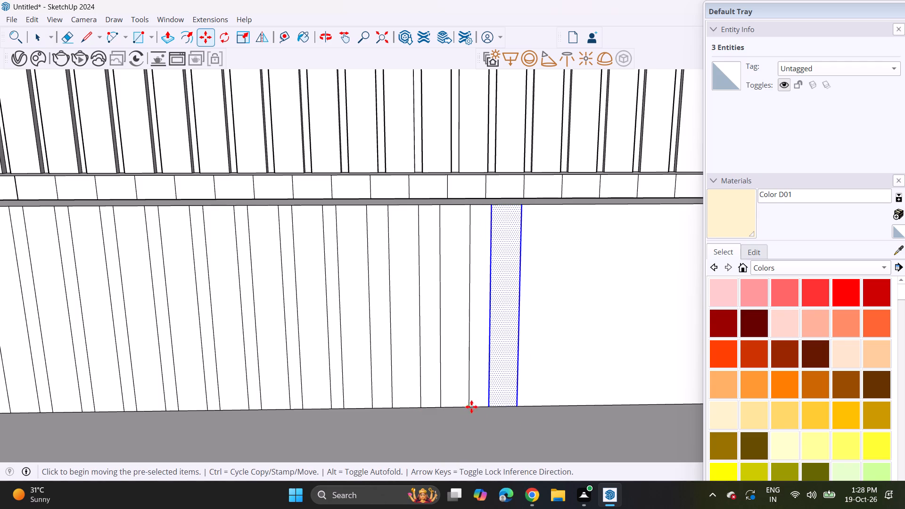
left_click(518, 406)
left_click(518, 408)
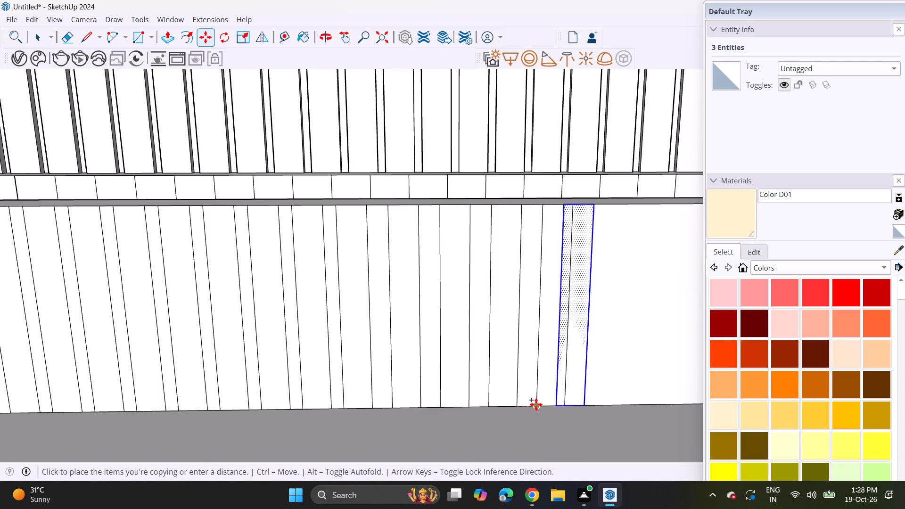
left_click(568, 404)
left_click(567, 408)
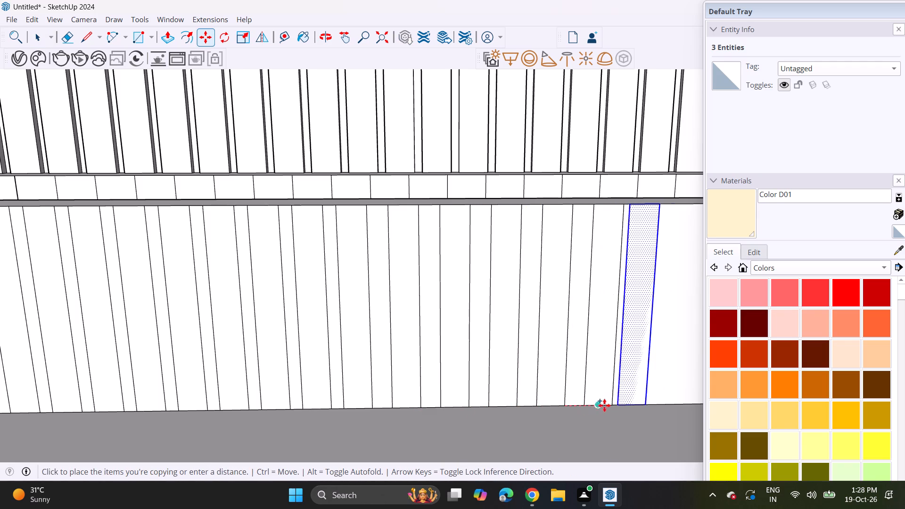
left_click(616, 405)
Copy the end strip four more times along the planter's front face, leaving gaps about two-thirds of a strip wide.
scroll(588, 417, "down", 4)
middle_click_drag(591, 406, 271, 389, "shift")
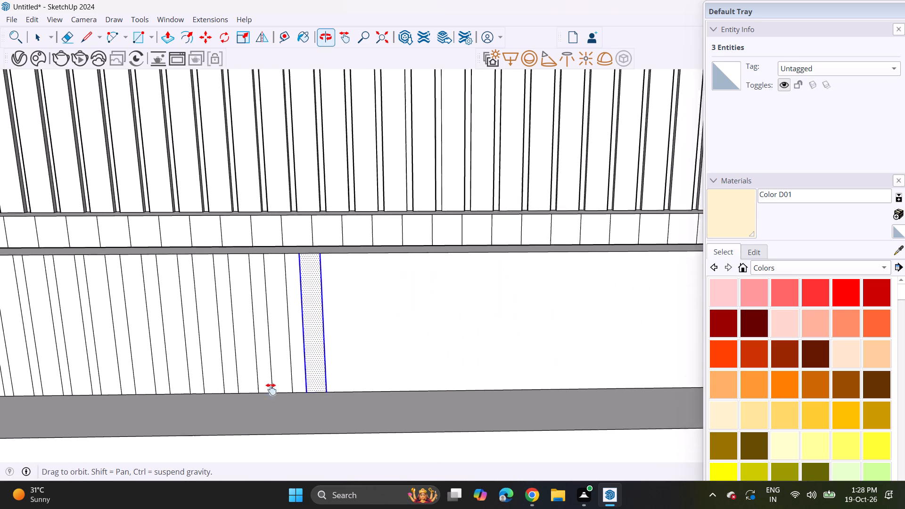
middle_click_drag(271, 389, 259, 389, "shift")
scroll(280, 390, "up", 2)
left_click(270, 393)
double_click(311, 388)
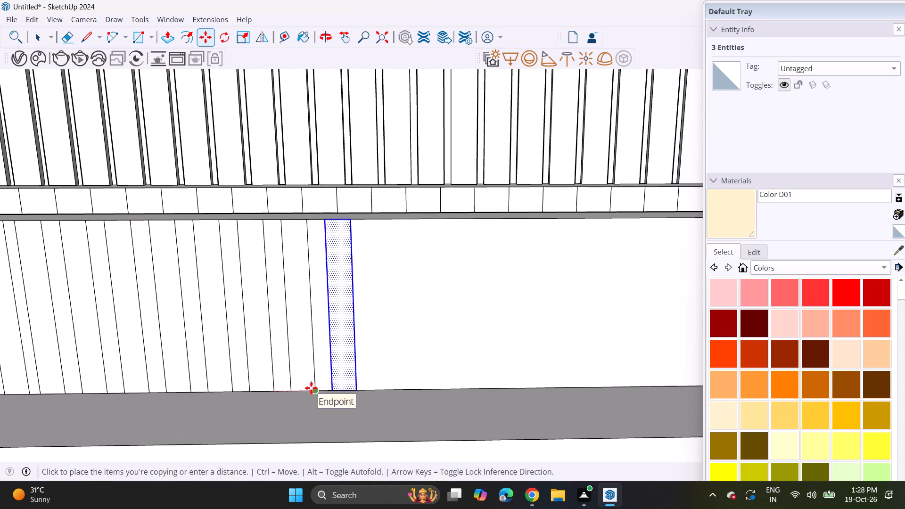
double_click(360, 390)
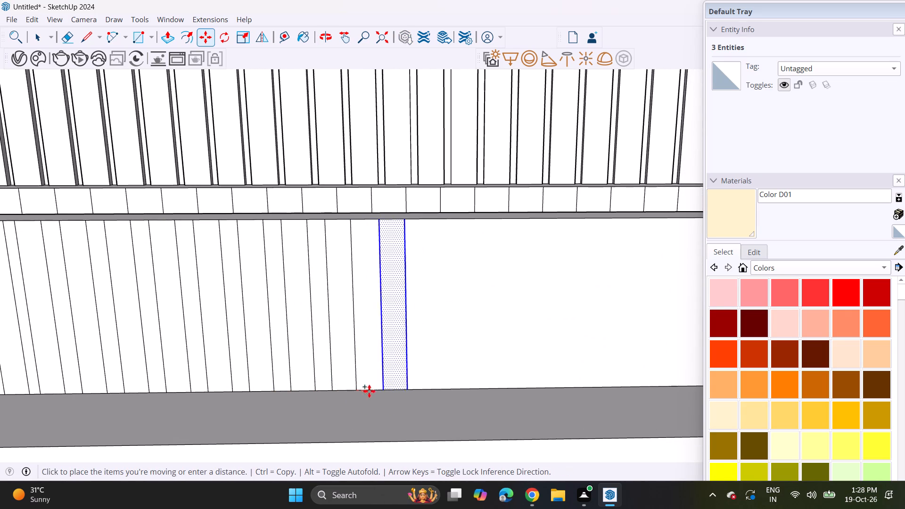
left_click(398, 391)
left_click(398, 391)
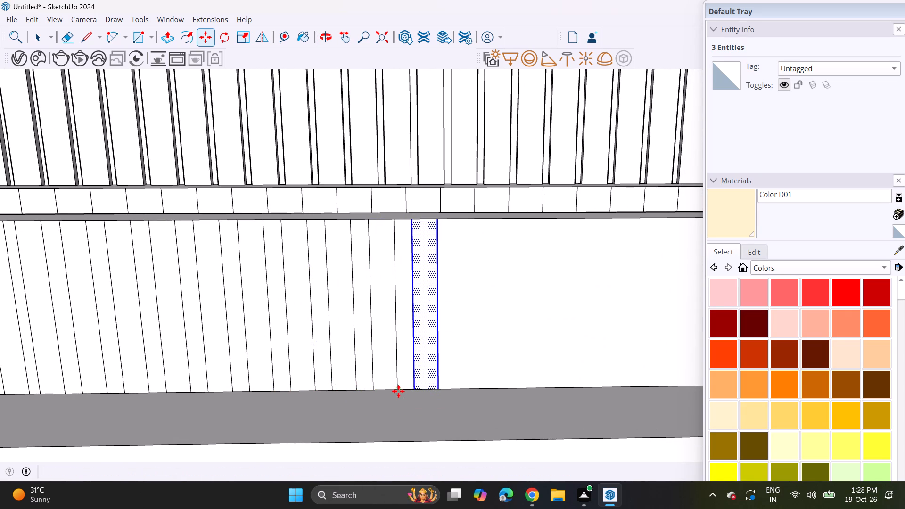
left_click(403, 390)
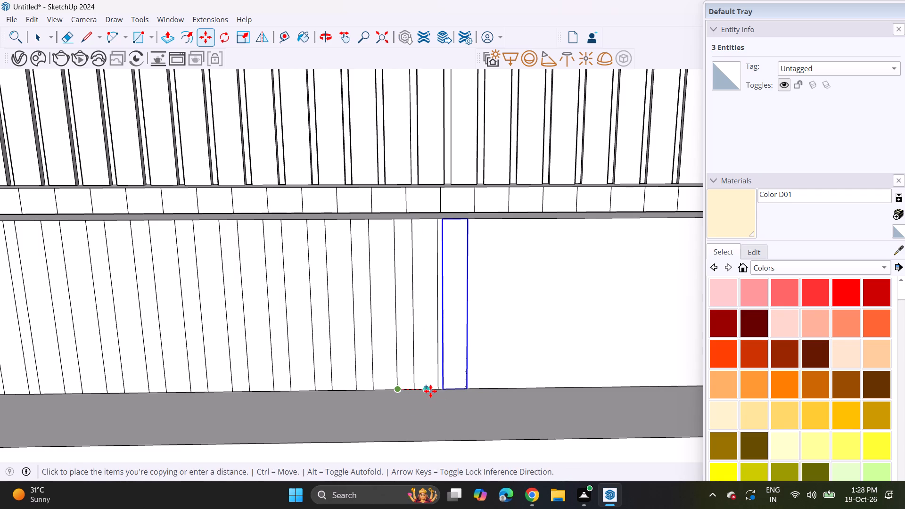
left_click(438, 391)
Extend the row on the planter's front face with three more full-height strip copies at the same spacing.
left_click(440, 390)
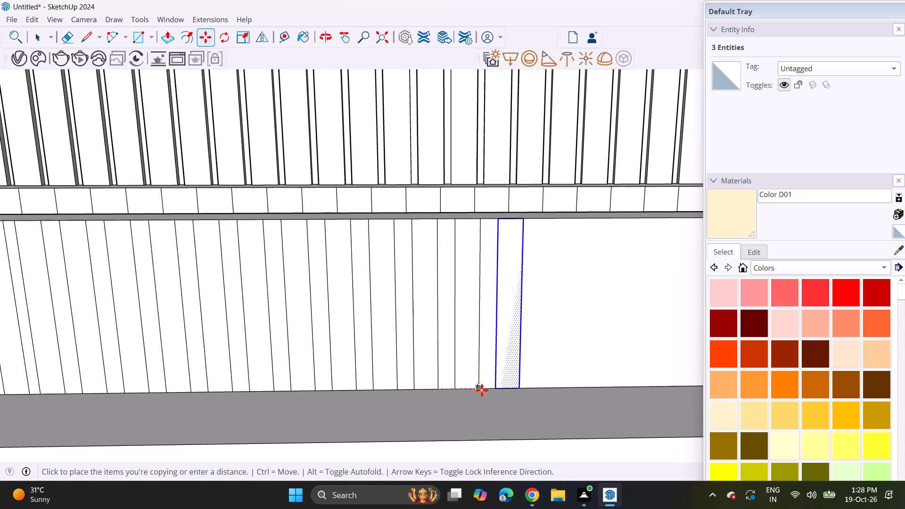
left_click(482, 390)
left_click(481, 389)
left_click(522, 389)
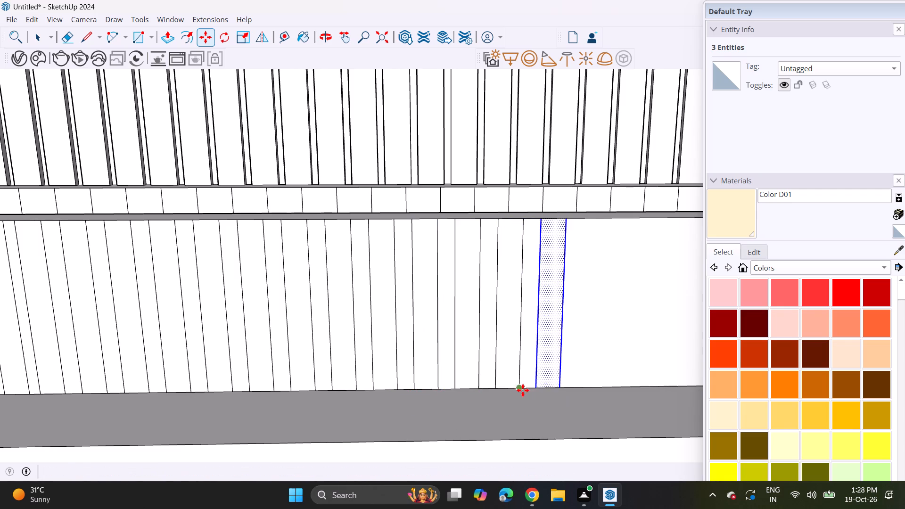
left_click(519, 391)
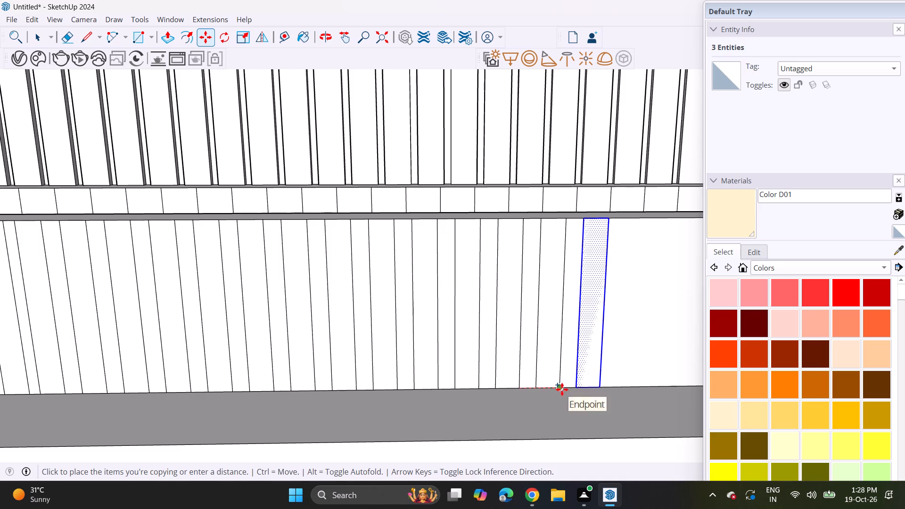
left_click(562, 388)
Copy the end strip once more at the same spacing and multiply that copy into an array of 15 along the planter's front face.
scroll(545, 399, "down", 2)
middle_click_drag(549, 385, 173, 385)
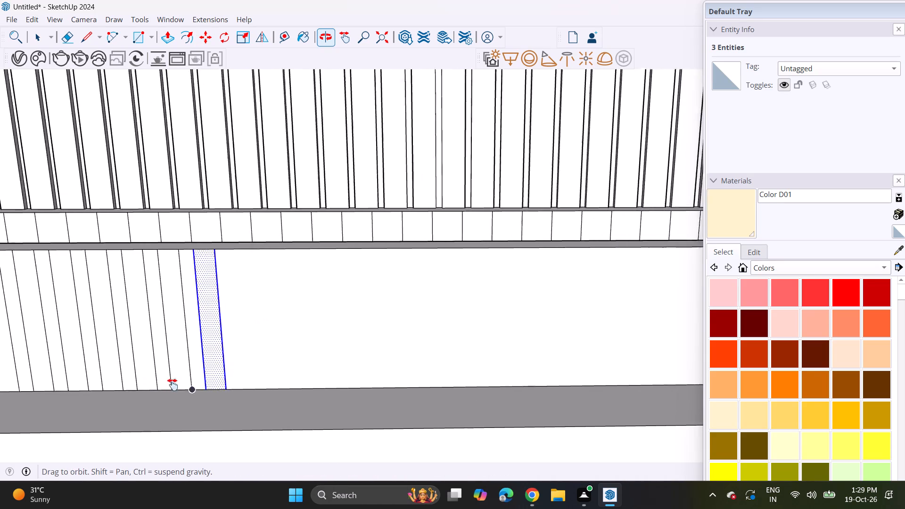
middle_click_drag(173, 385, 105, 385)
left_click(116, 387)
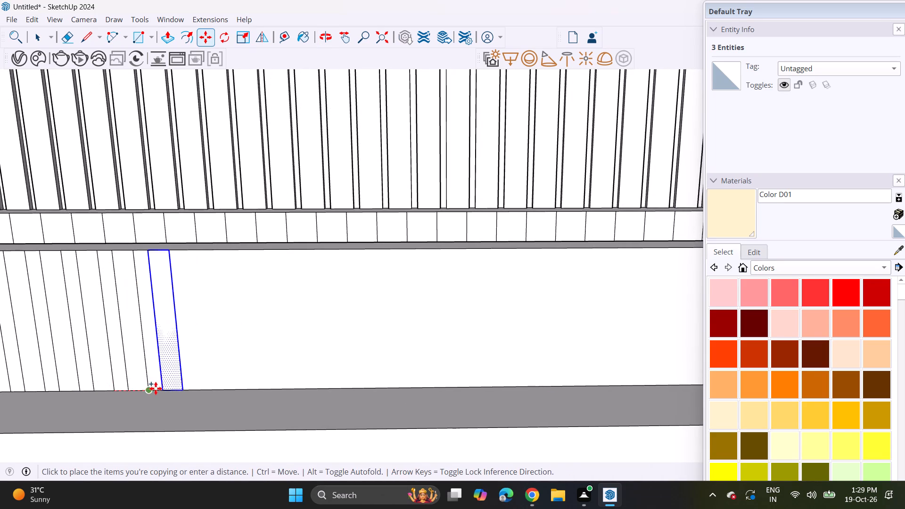
left_click(152, 389)
scroll(152, 390, "down", 5)
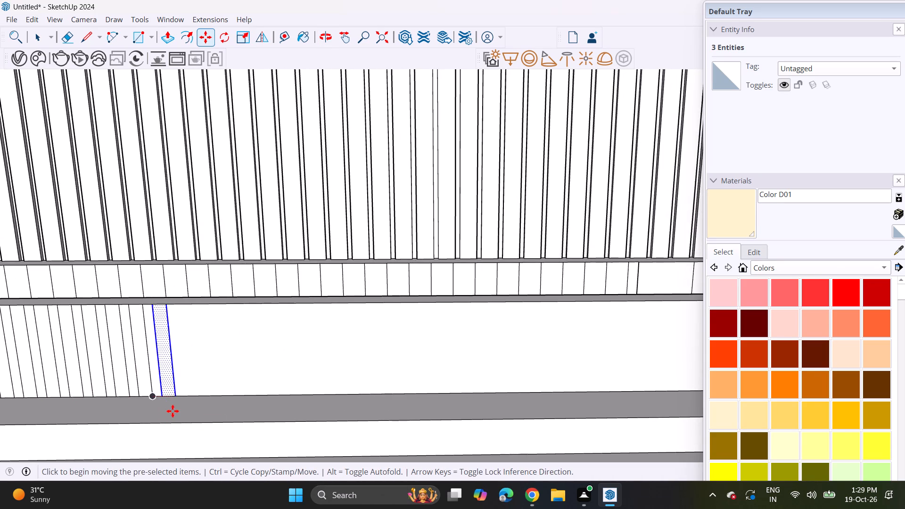
scroll(173, 411, "down", 5)
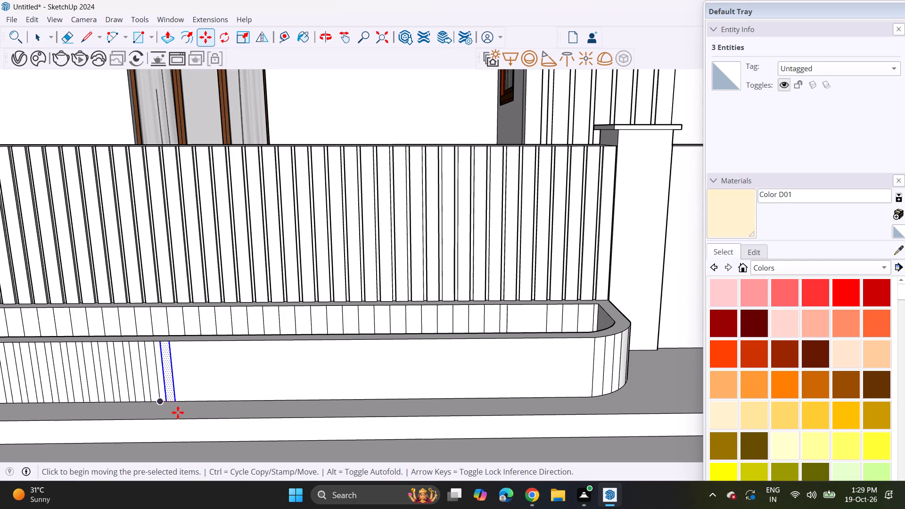
key("shift+asterisk")
type("15")
key("Return")
key("space")
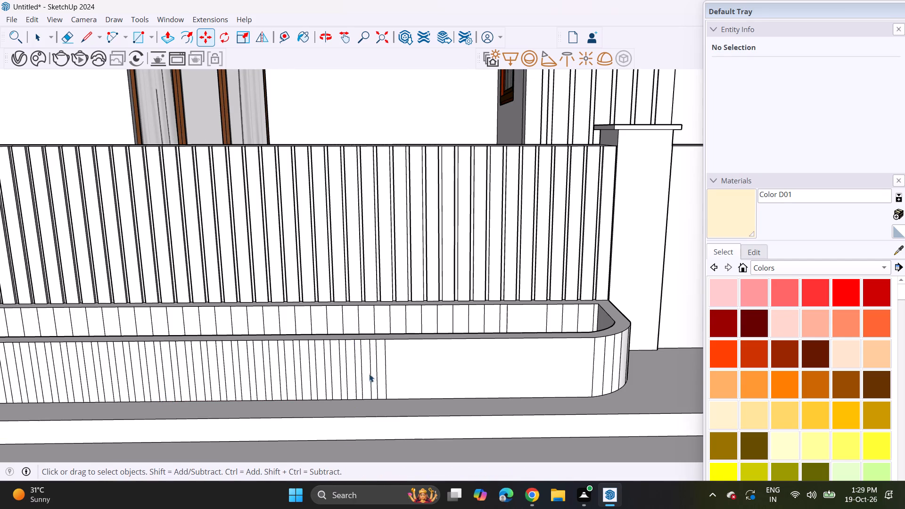
Copy the last strip at the same spacing and array it 15 times to fill the blank stretch up to the planter's rounded corner.
scroll(369, 386, "down", 10)
middle_click_drag(303, 422, 313, 378)
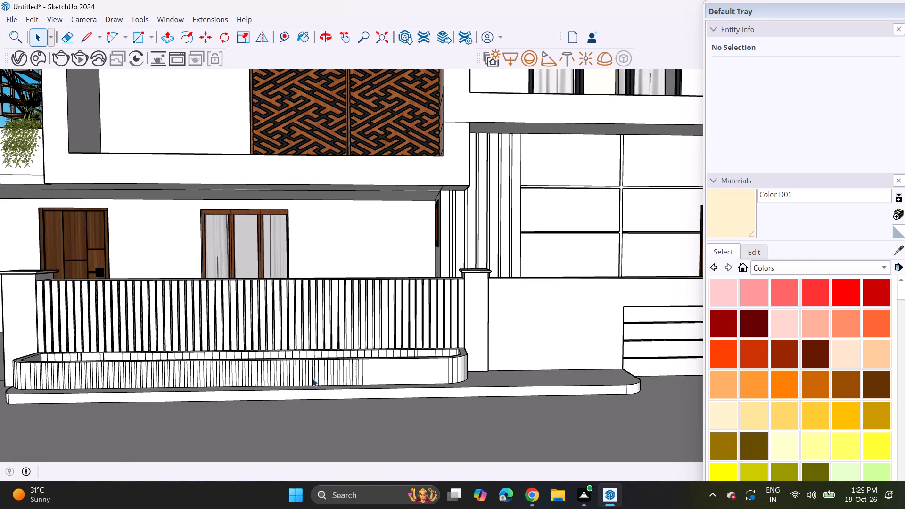
scroll(409, 348, "up", 4)
scroll(312, 384, "up", 12)
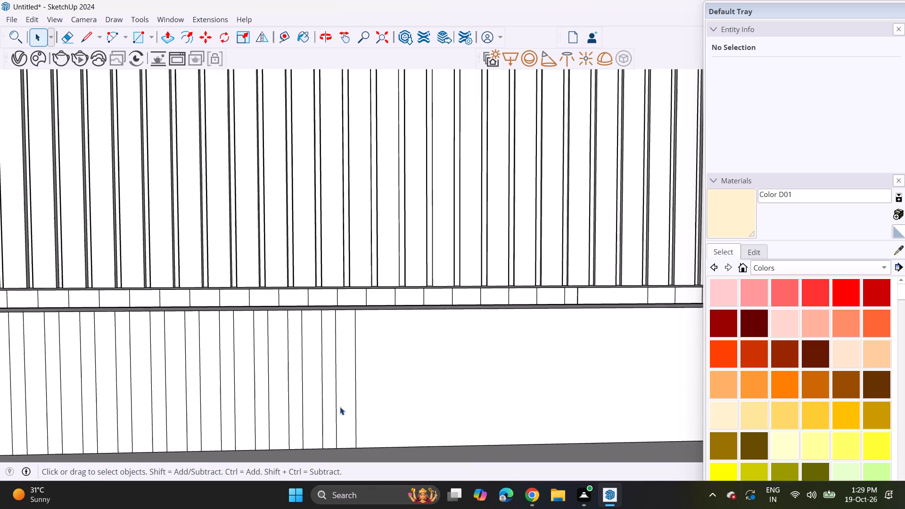
double_click(340, 407)
scroll(357, 415, "up", 3)
key("m")
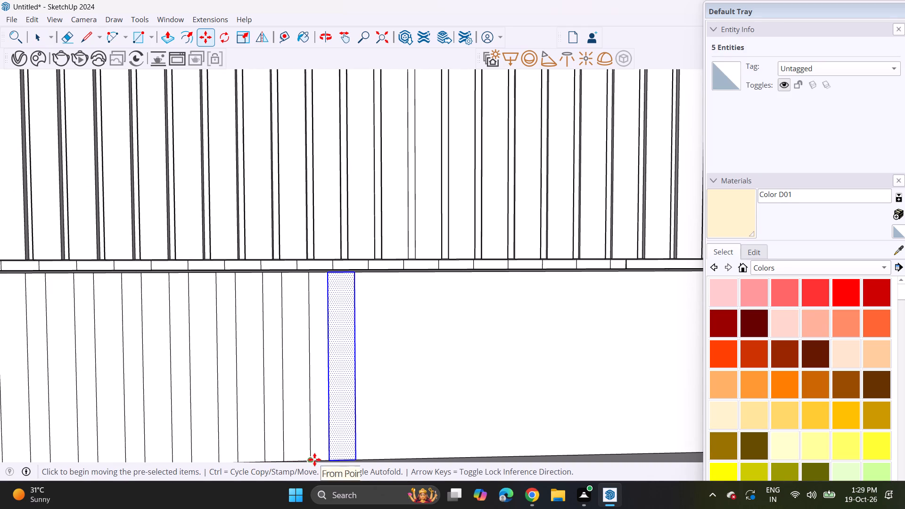
left_click(314, 460)
left_click(356, 456)
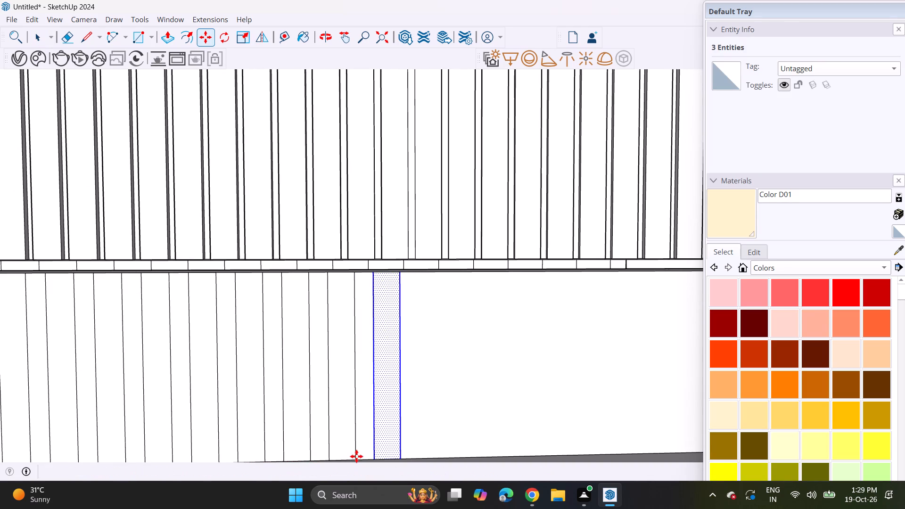
key("shift+asterisk")
type("15")
key("Return")
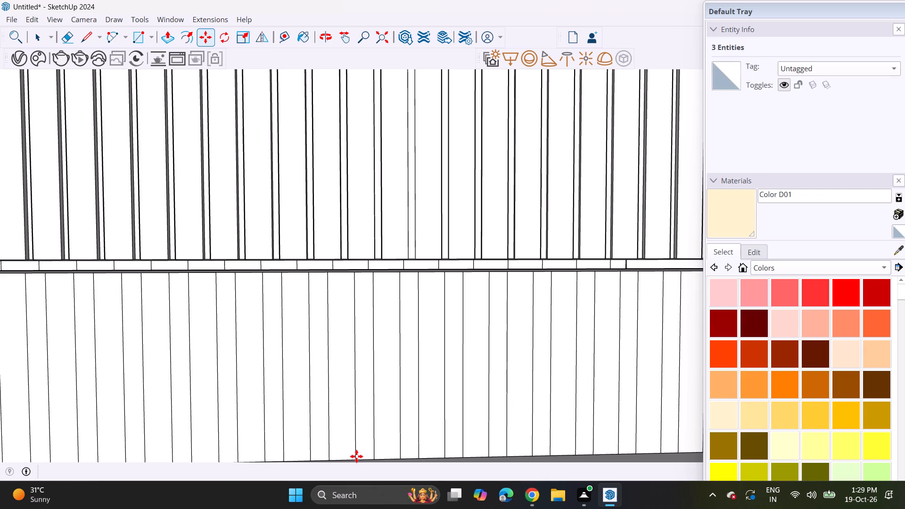
Delete the vertical and top edges of the surplus strip overshooting the planter's rounded corner.
scroll(395, 414, "down", 13)
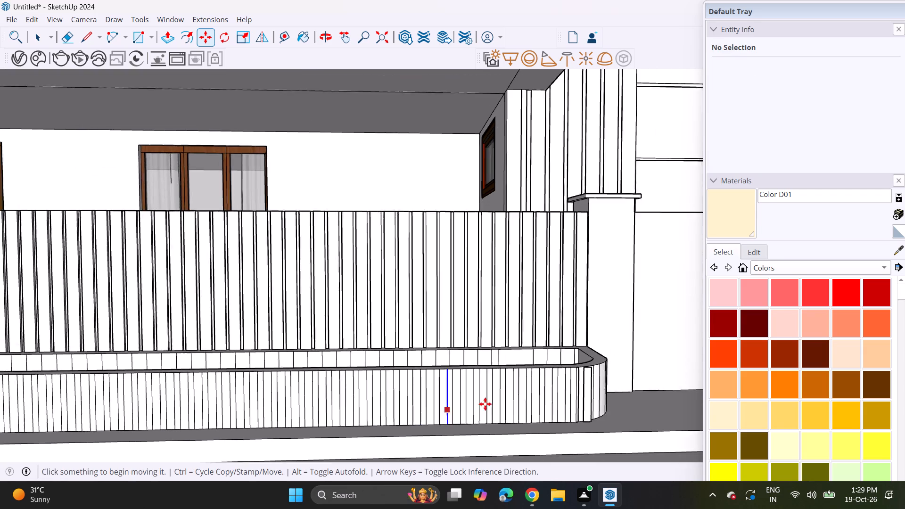
scroll(485, 404, "down", 1)
middle_click_drag(547, 389, 498, 421)
scroll(587, 415, "up", 10)
scroll(533, 410, "up", 4)
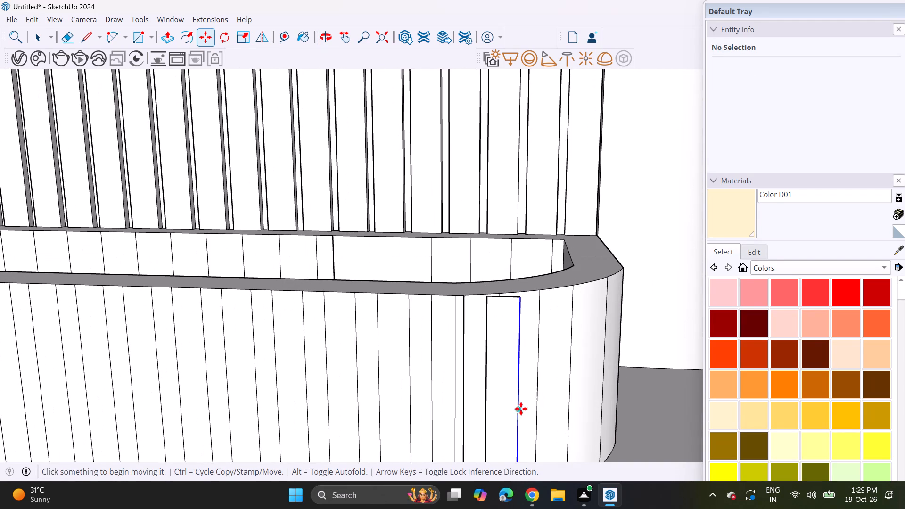
key("space")
left_click(515, 413)
left_click(517, 416)
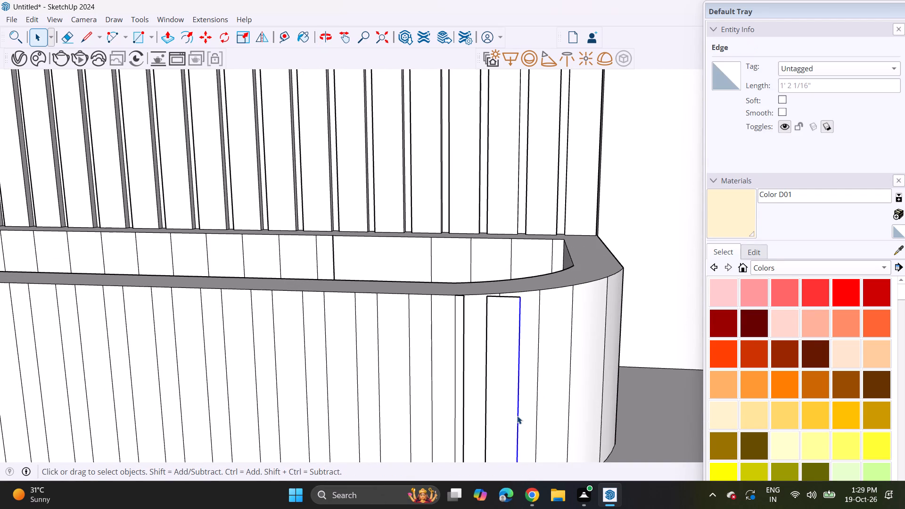
key("Delete")
left_click(510, 297)
key("Delete")
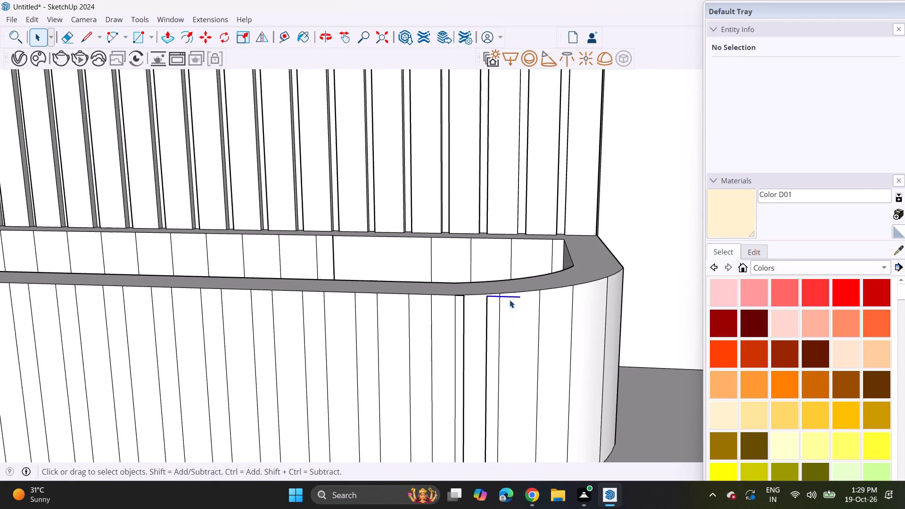
left_click(488, 315)
key("Delete")
scroll(485, 354, "down", 5)
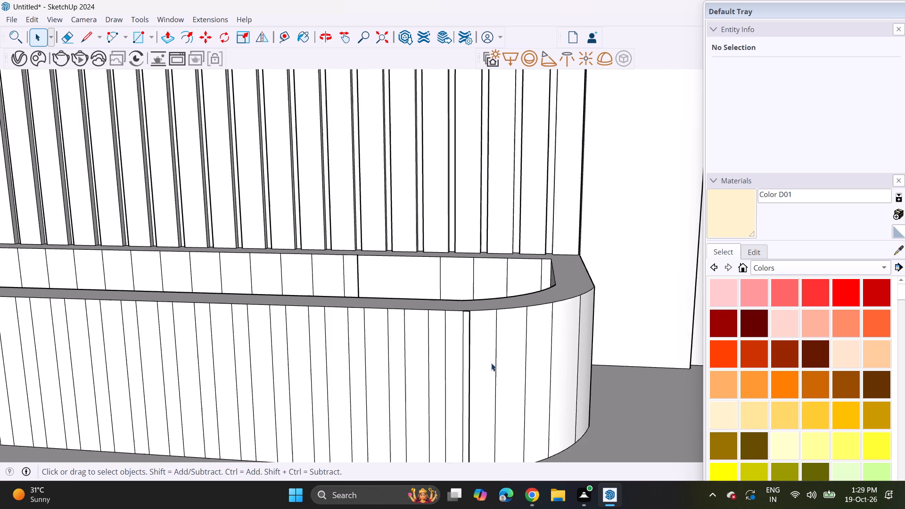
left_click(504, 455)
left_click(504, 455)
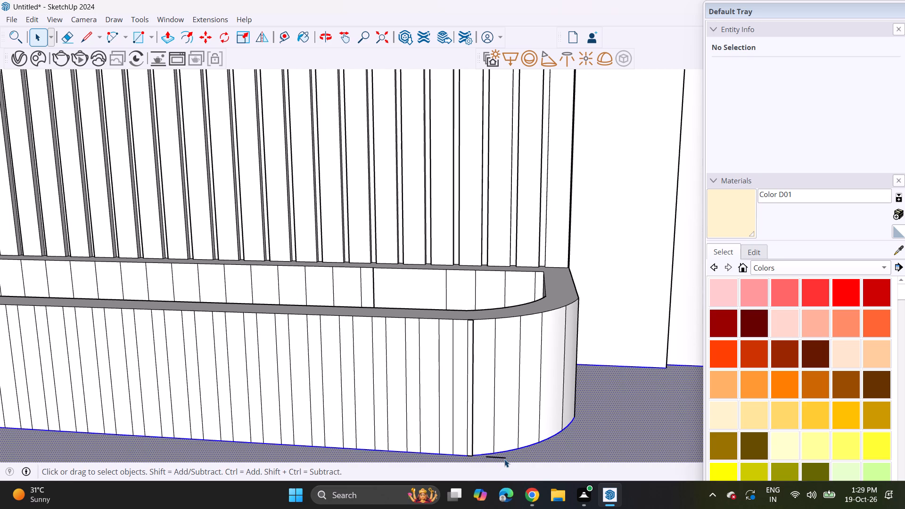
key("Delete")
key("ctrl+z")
Delete the surplus strip's leftover bottom edge in front of the planter's rounded corner.
left_click(503, 459)
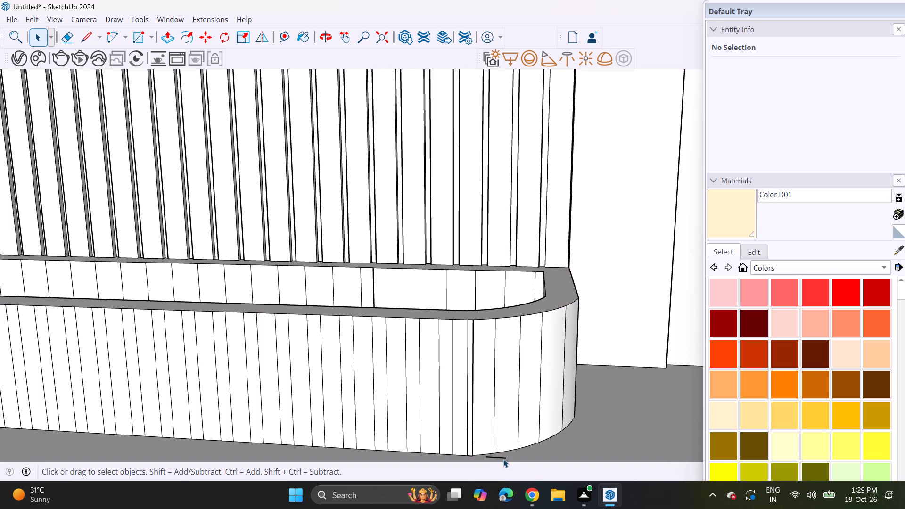
key("Delete")
Examine the house's front elevation with the slatted boundary wall, capped pillars and striped planter from several angles.
scroll(497, 458, "down", 13)
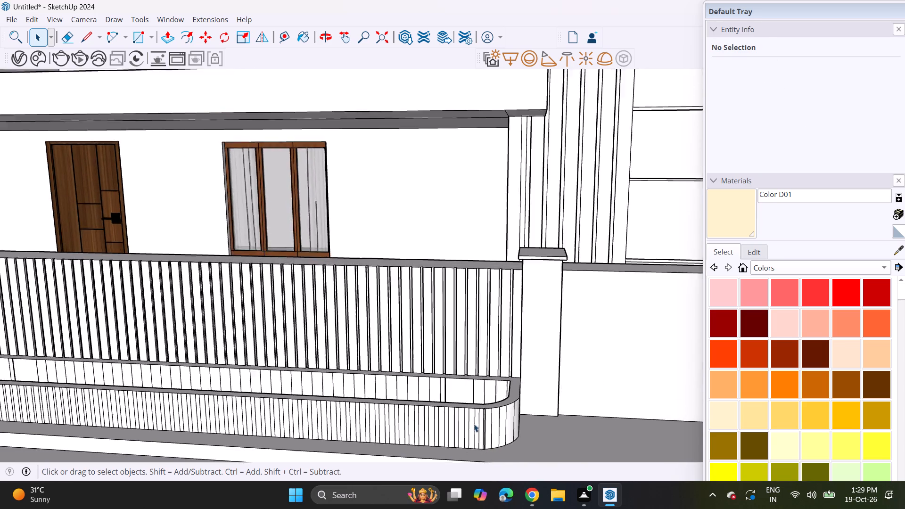
scroll(474, 424, "down", 14)
middle_click_drag(310, 412, 339, 364)
scroll(339, 364, "up", 1)
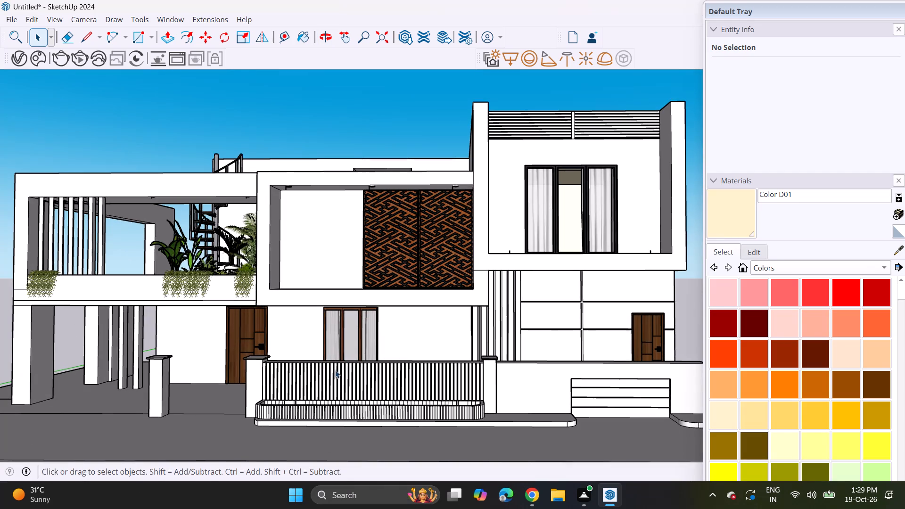
middle_click_drag(305, 400, 369, 388)
middle_click_drag(369, 388, 466, 378)
middle_click_drag(452, 371, 389, 373)
scroll(447, 372, "up", 1)
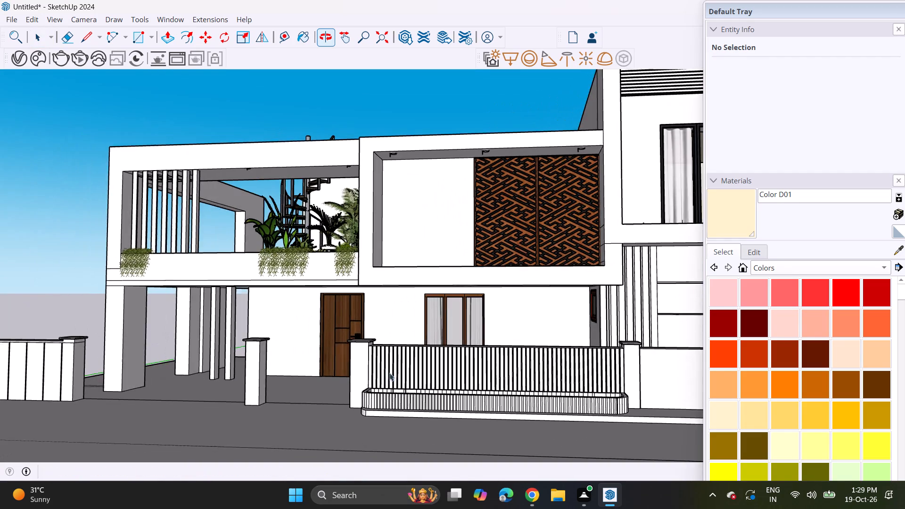
middle_click_drag(395, 379, 412, 394)
scroll(412, 394, "up", 1)
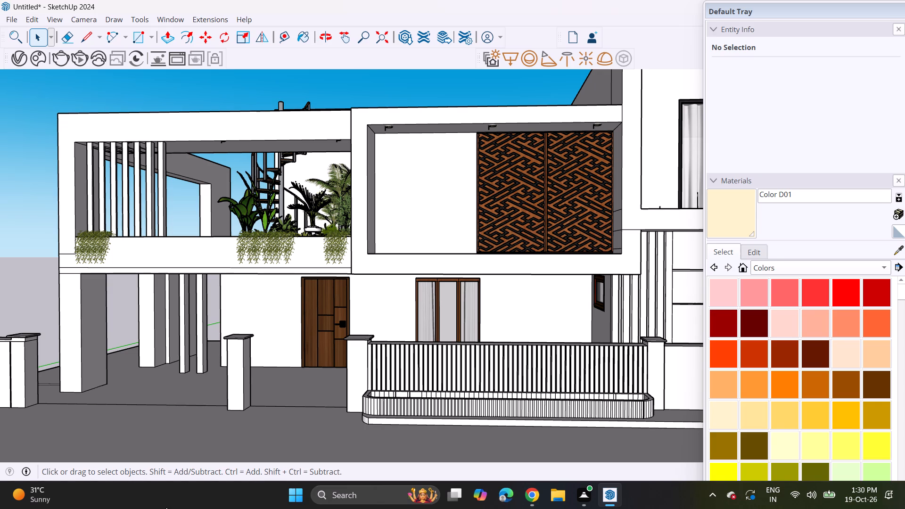
Draw a rectangle on the ground filling the entrance opening between the two capped pillars and raise it into a low block.
middle_click_drag(246, 409, 296, 441)
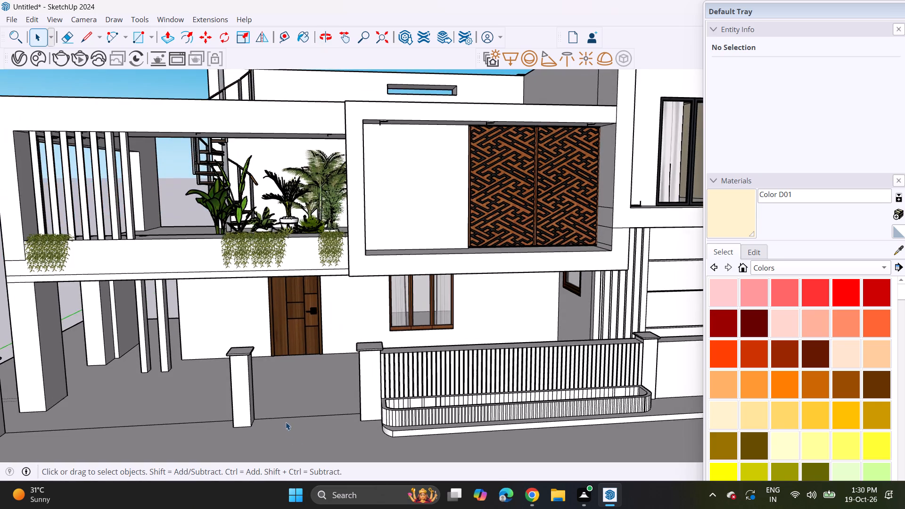
scroll(280, 426, "up", 6)
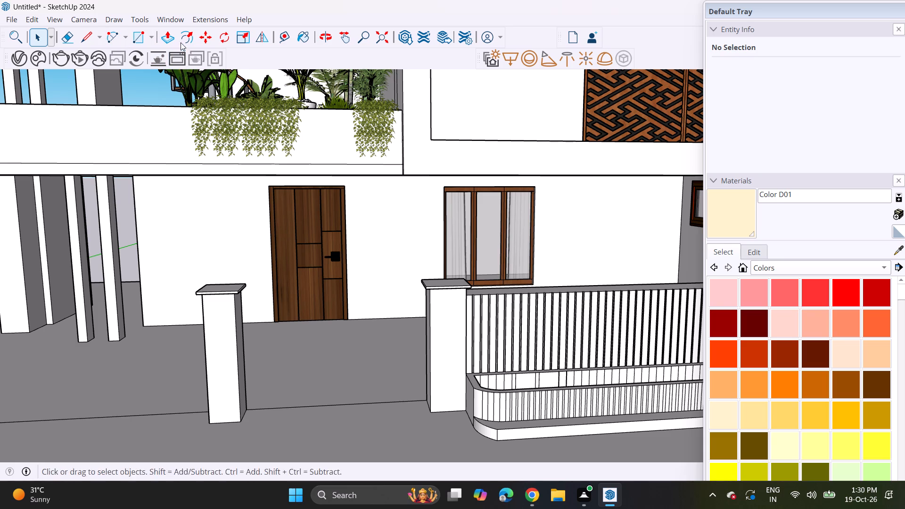
left_click(132, 39)
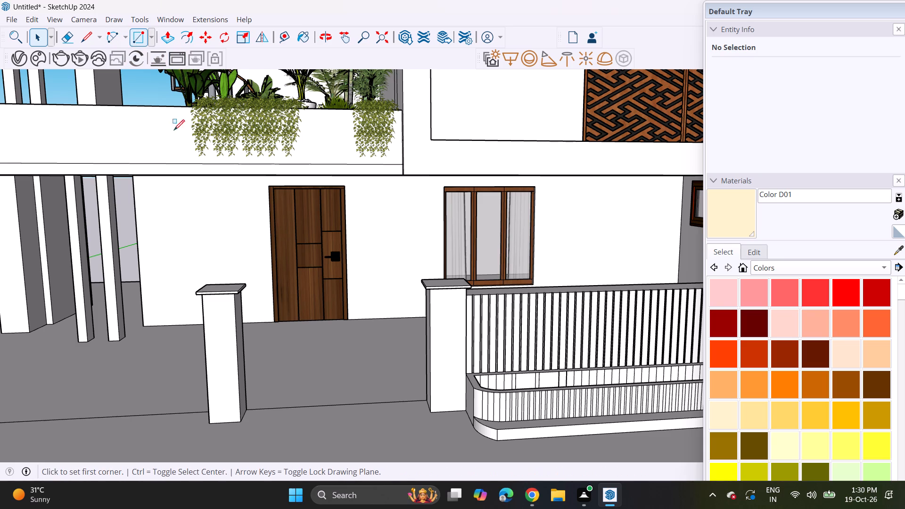
left_click(248, 410)
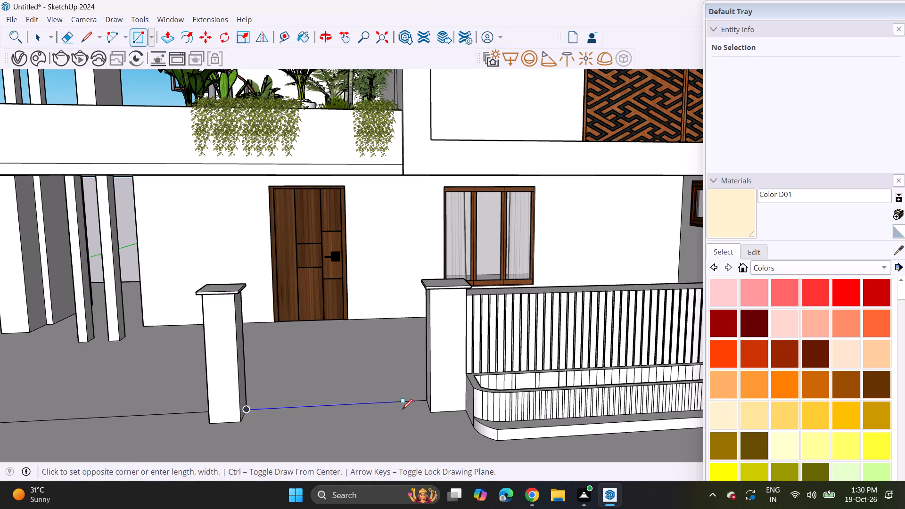
left_click(430, 412)
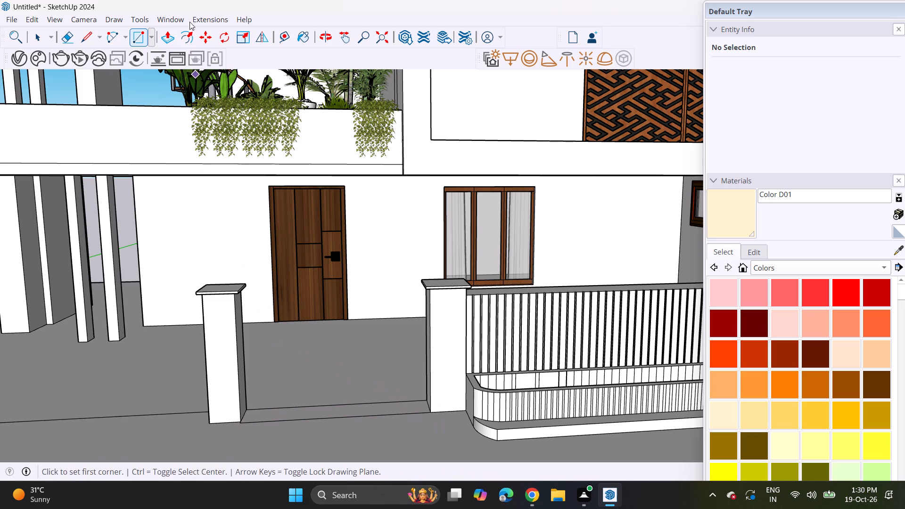
left_click(168, 42)
left_click(301, 411)
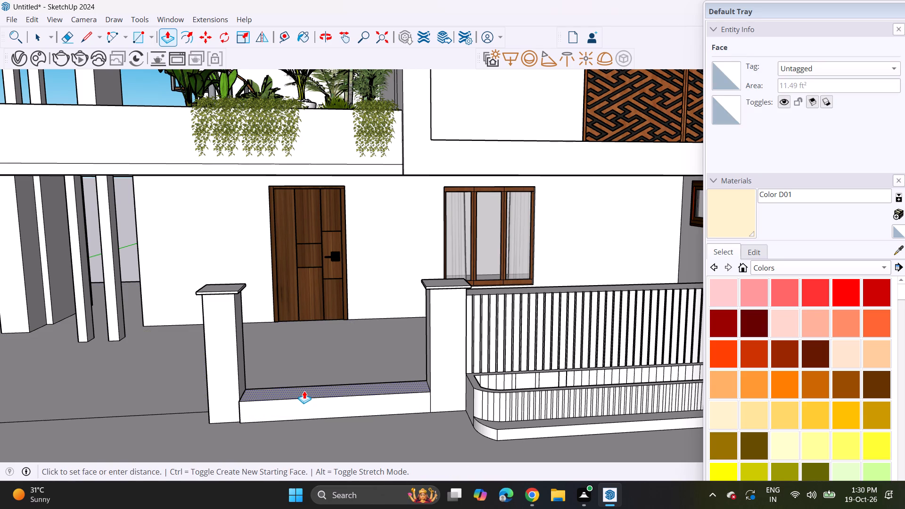
left_click(304, 391)
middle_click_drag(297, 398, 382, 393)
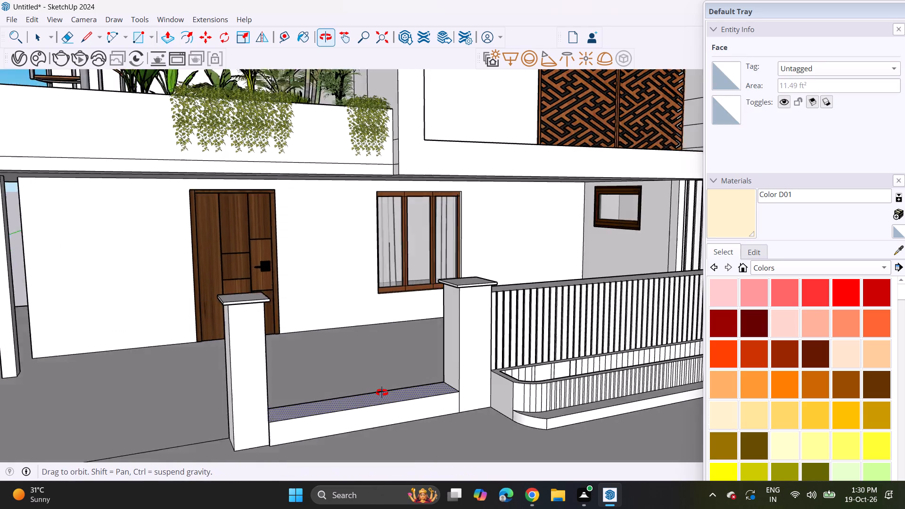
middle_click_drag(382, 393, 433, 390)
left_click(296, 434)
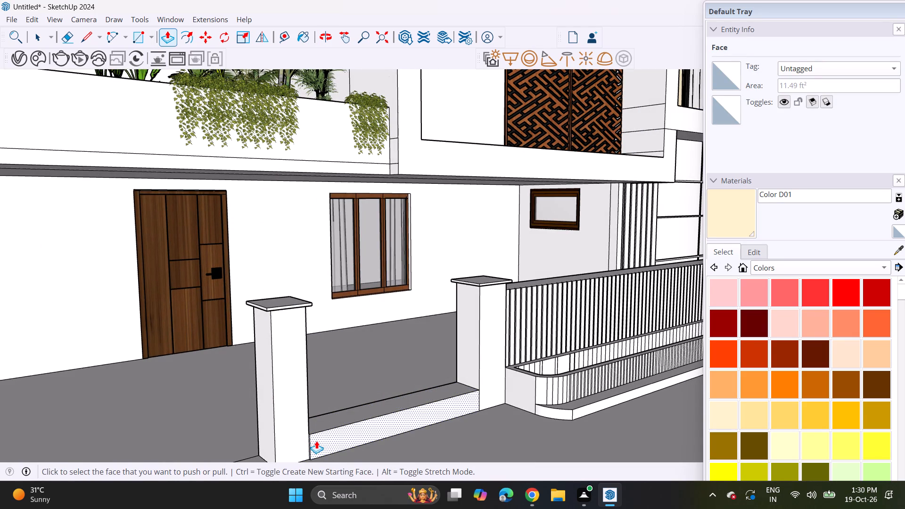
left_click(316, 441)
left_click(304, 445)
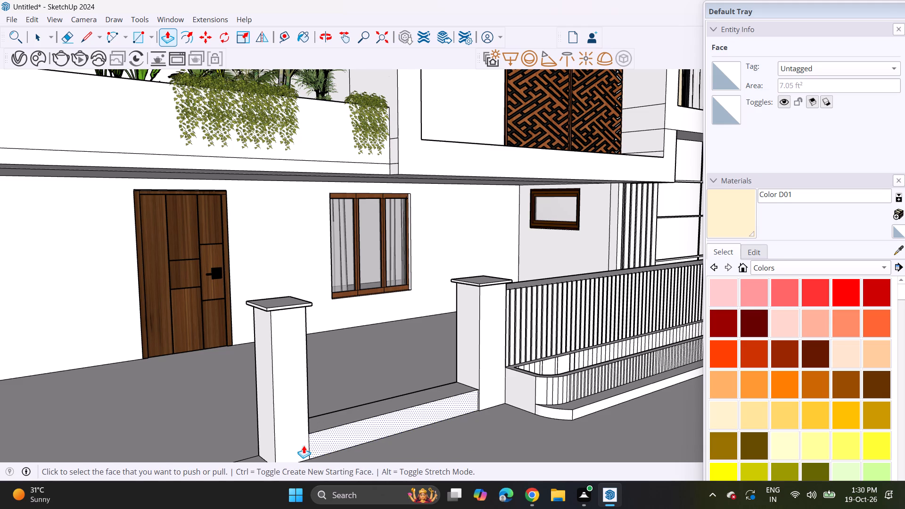
Rework the entrance block's height with Push/Pull into three thin stacked layers with new starting faces, one per step riser.
middle_click_drag(428, 422, 251, 446)
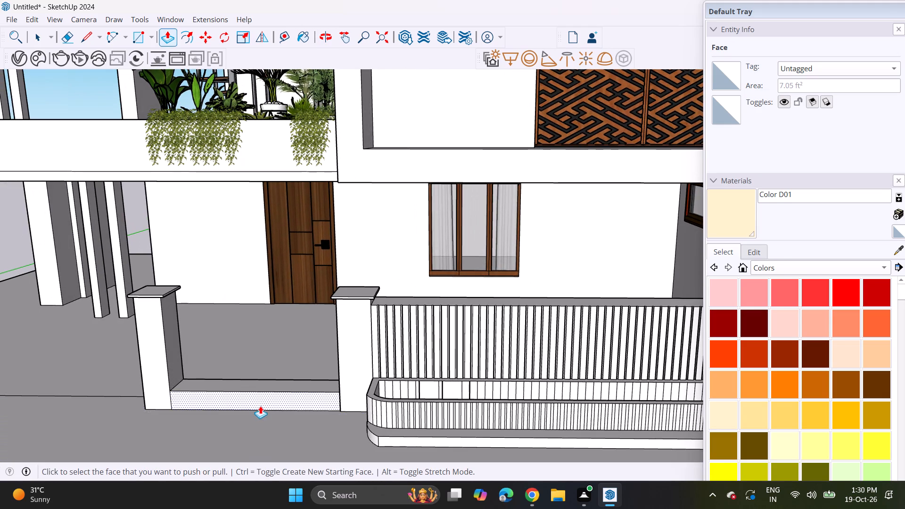
left_click(257, 385)
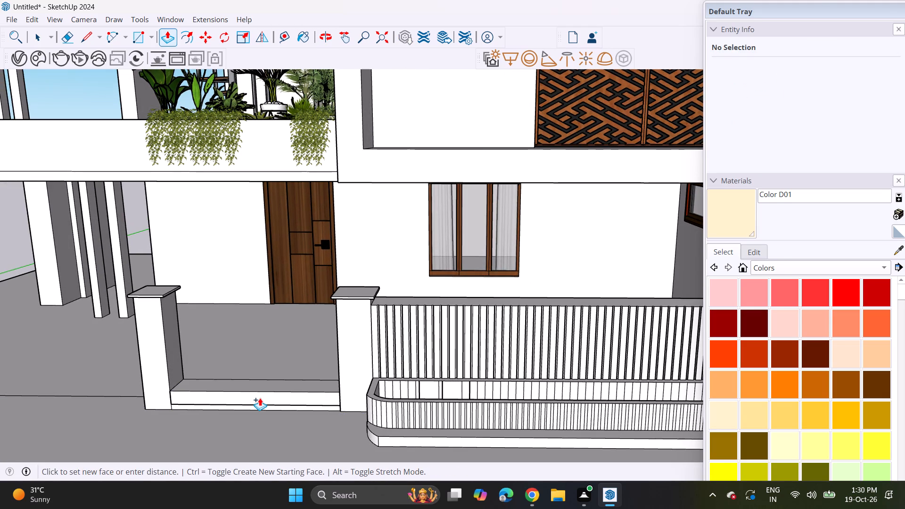
left_click(260, 398)
left_click(265, 384)
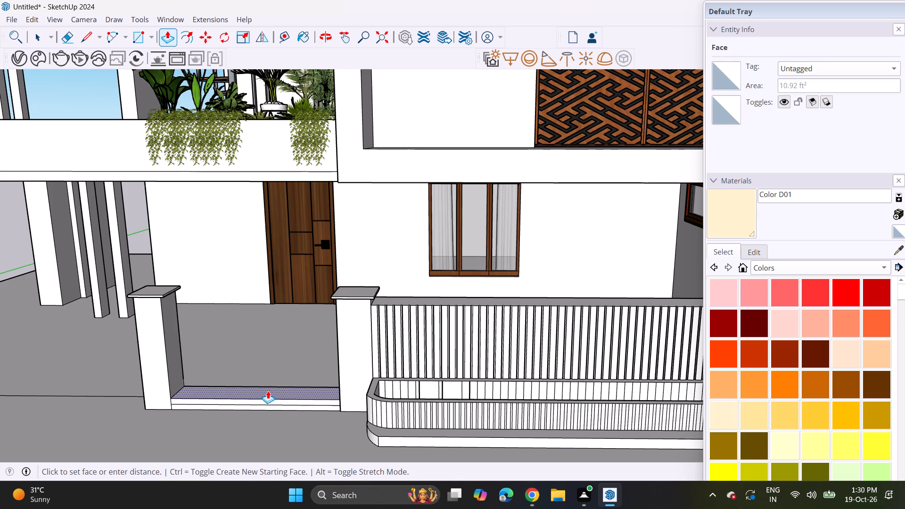
left_click(268, 391)
left_click(268, 390)
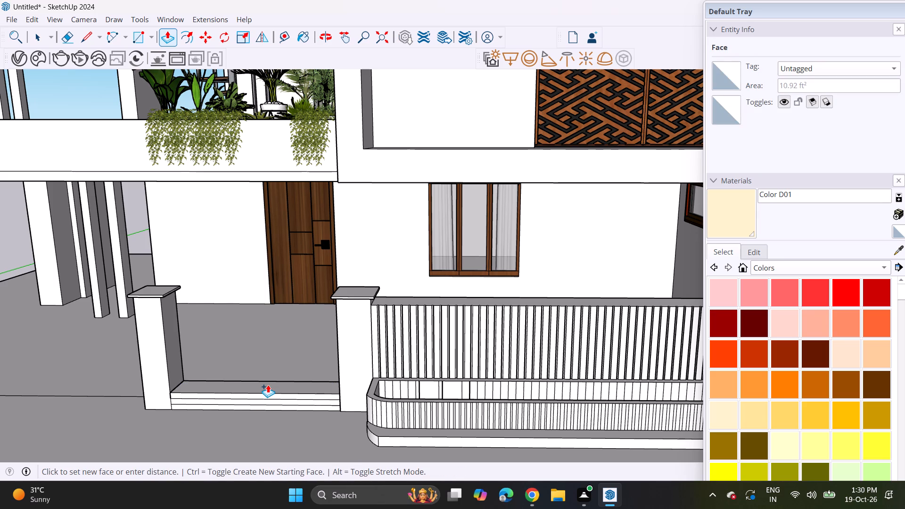
left_click(268, 385)
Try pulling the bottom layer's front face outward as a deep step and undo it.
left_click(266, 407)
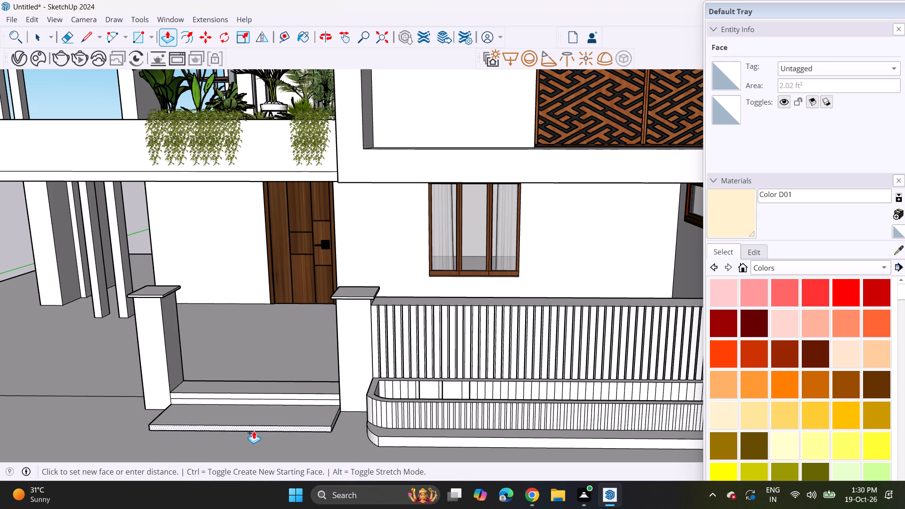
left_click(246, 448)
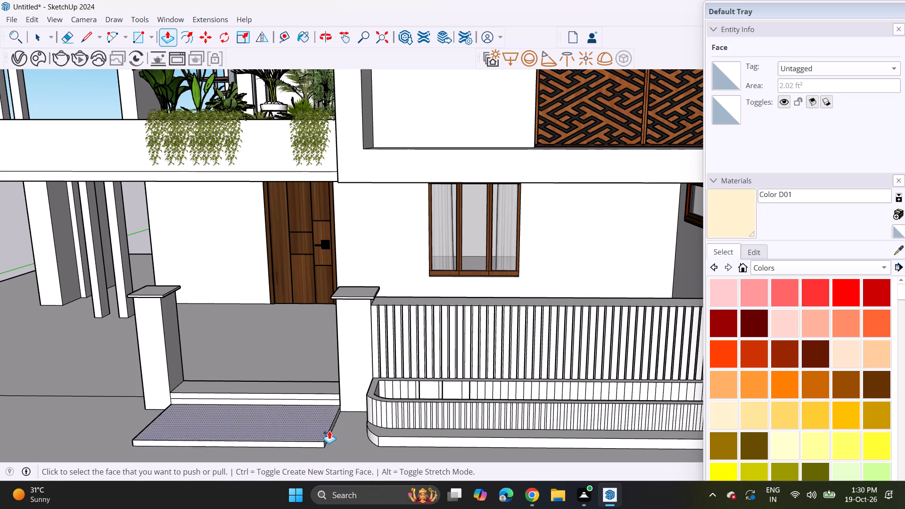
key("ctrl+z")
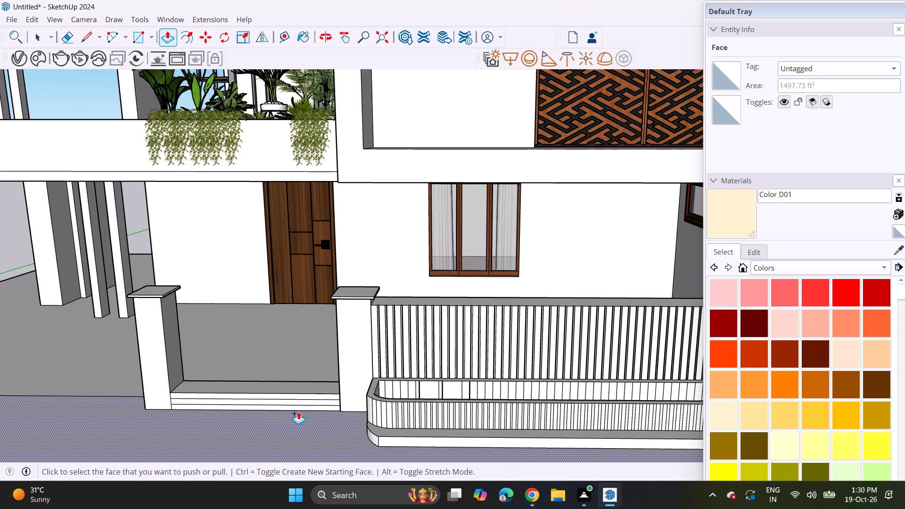
Pull the bottom layer outward to the curved corner of the planter's base and extend its end past the pillar to the planter.
left_click(300, 409)
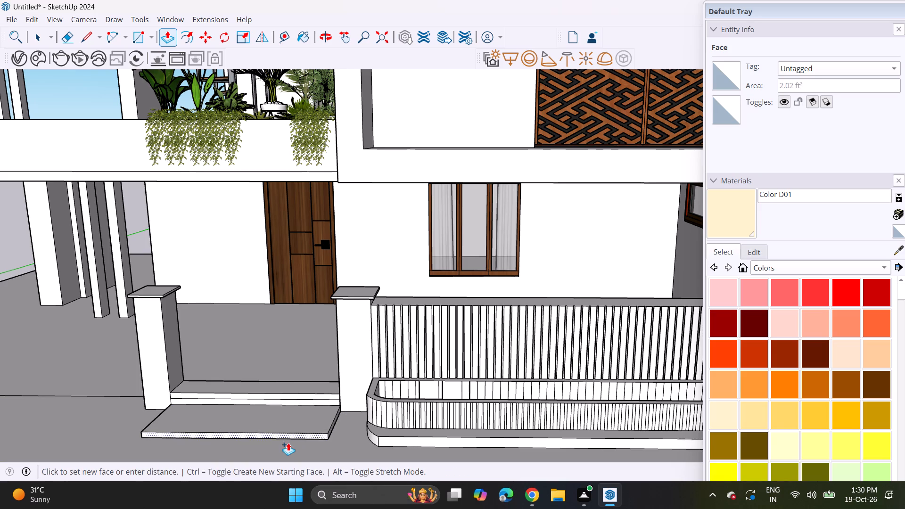
left_click(369, 439)
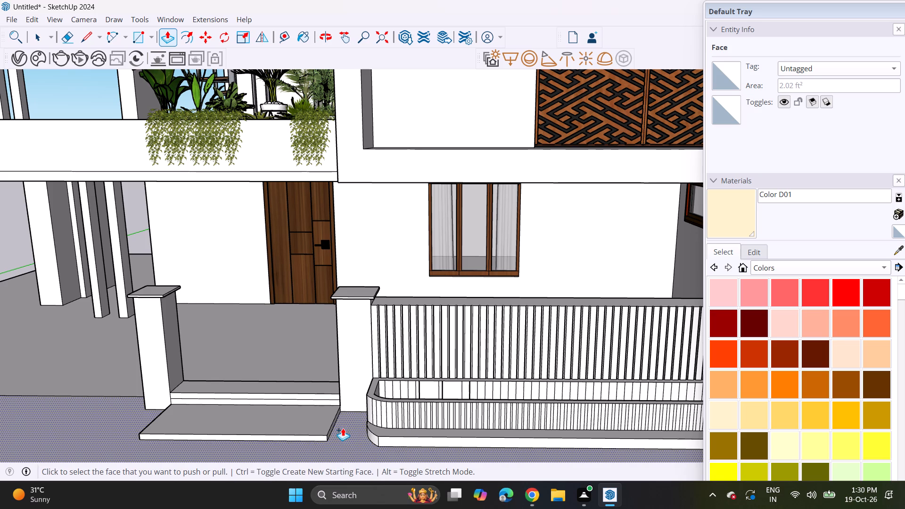
left_click(333, 428)
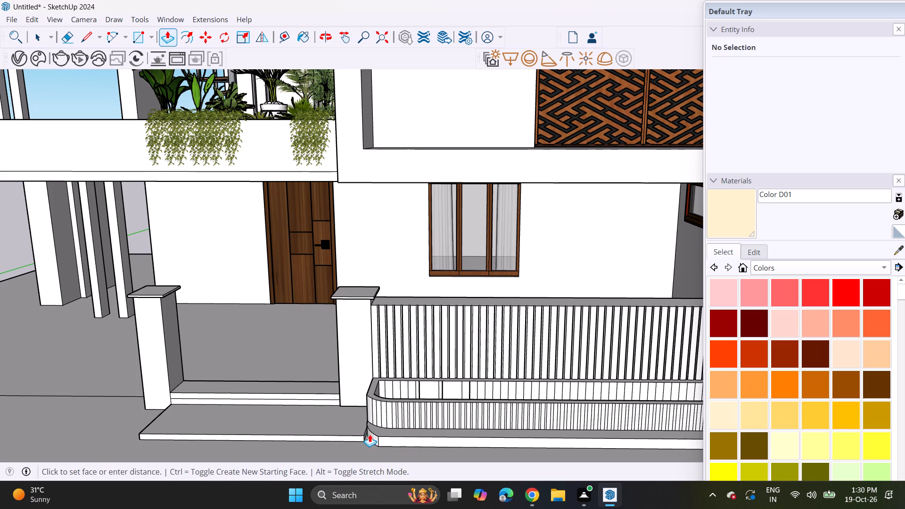
scroll(369, 434, "up", 10)
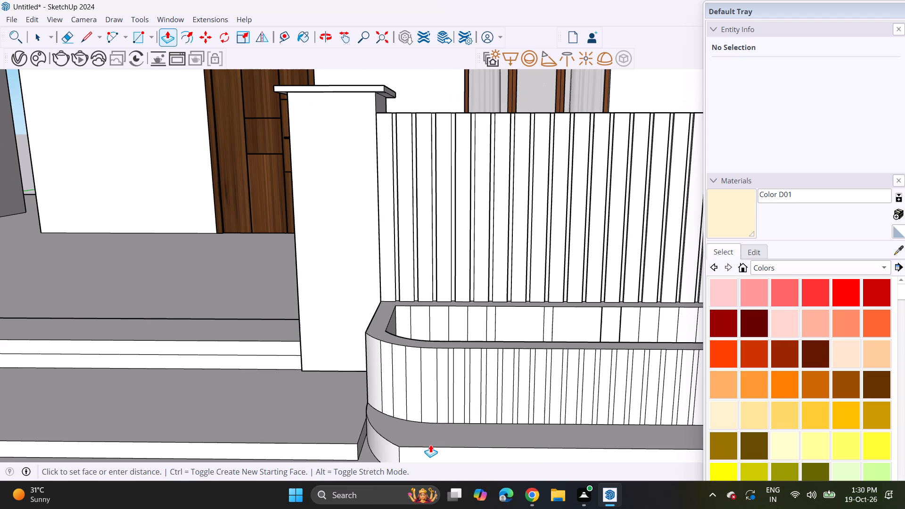
left_click(452, 443)
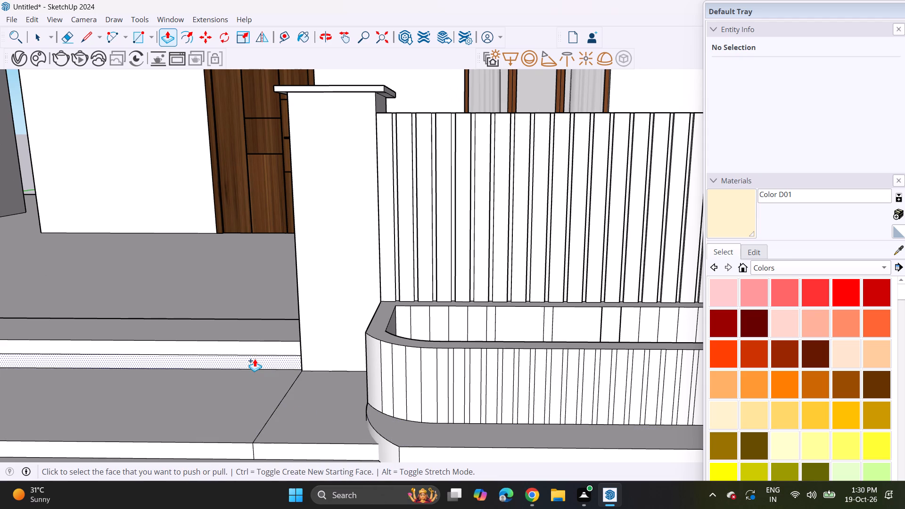
Pull the middle layer outward to about half the bottom step's depth and extend its end past the pillar to the planter.
left_click(255, 359)
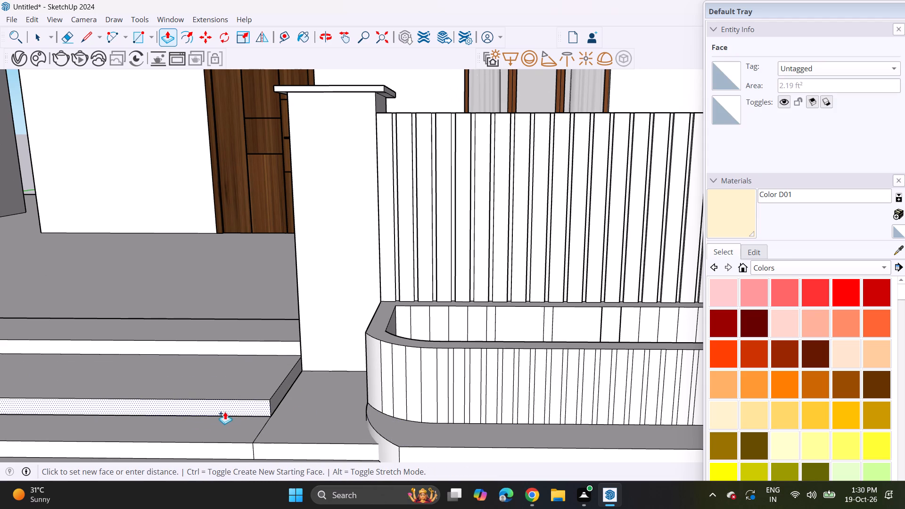
left_click(227, 408)
left_click(283, 394)
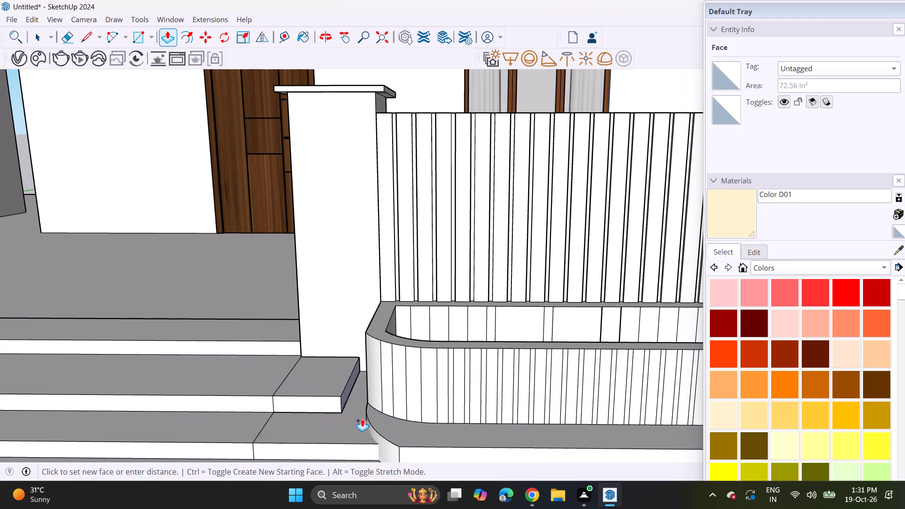
left_click(388, 426)
Extend the opposite ends of the middle and bottom steps by the width of the pillar farther from the planter.
scroll(225, 321, "down", 4)
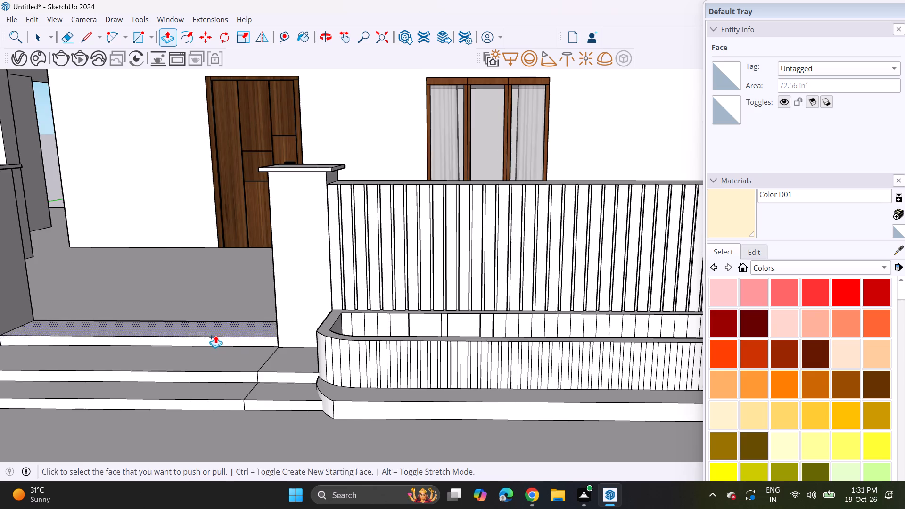
middle_click_drag(215, 335, 418, 336)
middle_click_drag(255, 351, 365, 332)
middle_click_drag(132, 404, 280, 372, "shift")
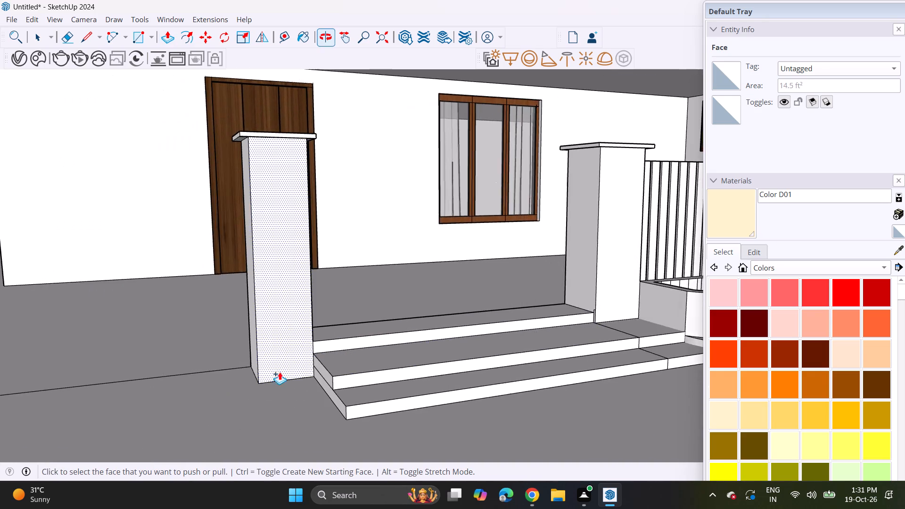
scroll(303, 370, "up", 4)
left_click(326, 366)
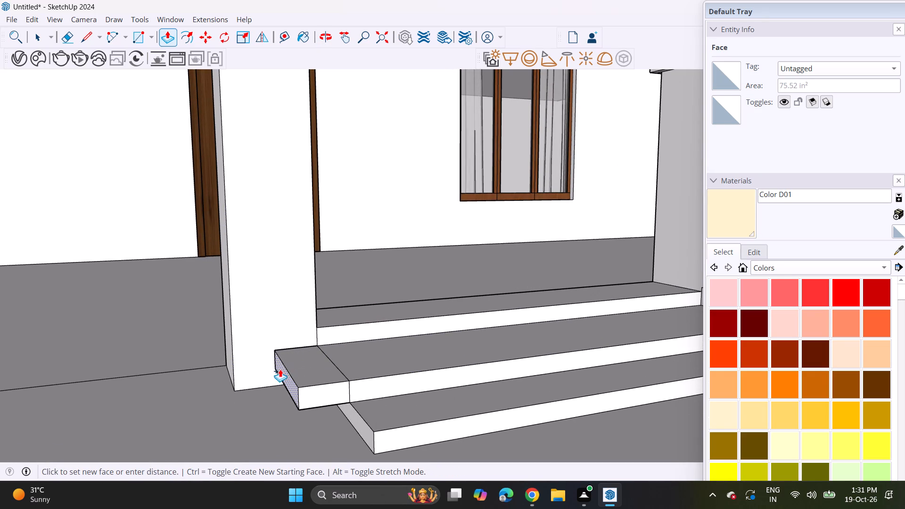
left_click(232, 329)
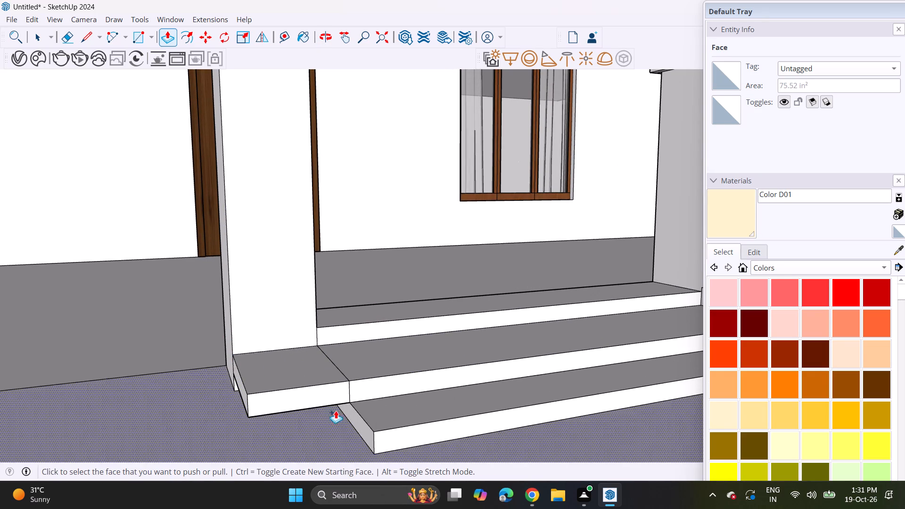
double_click(347, 415)
Erase the leftover seam edges on the treads and risers of both lower steps, in front of each pillar.
middle_click_drag(388, 392, 299, 410)
scroll(298, 367, "down", 6)
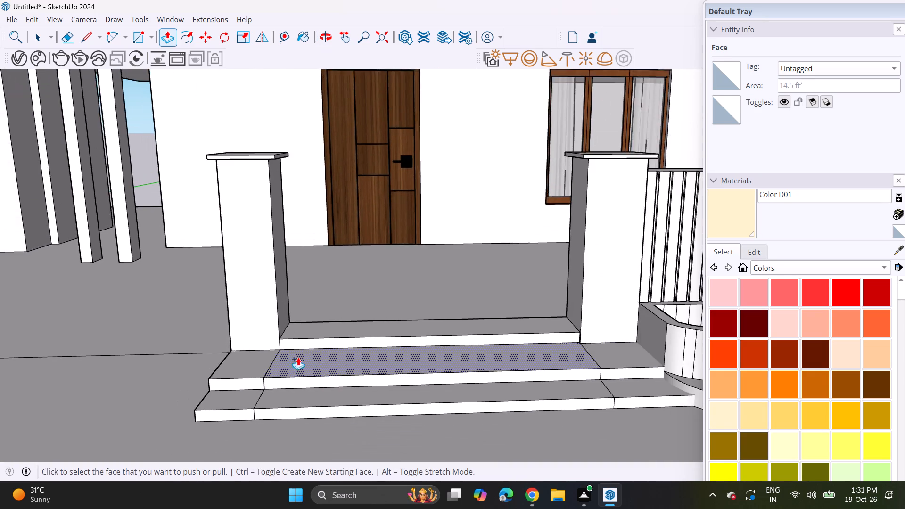
scroll(298, 357, "down", 2)
left_click(64, 41)
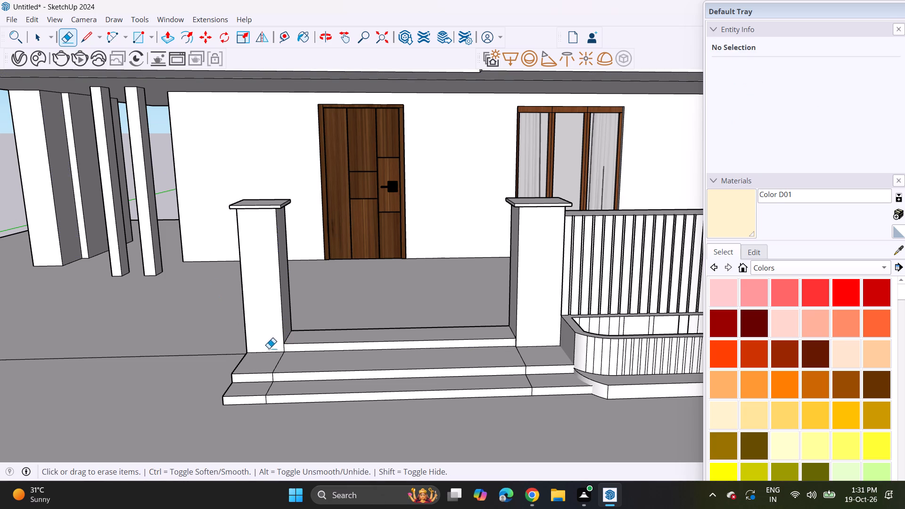
left_click(280, 362)
left_click(271, 376)
left_click(267, 386)
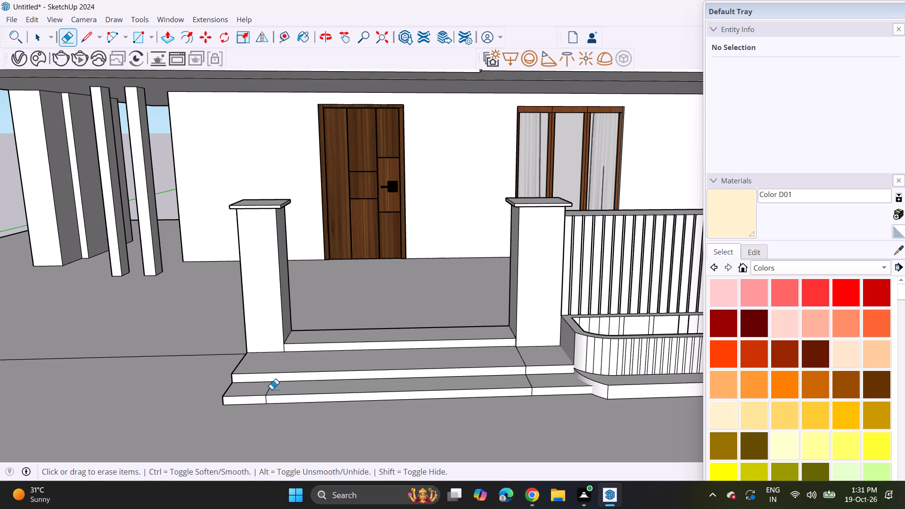
left_click(271, 390)
left_click(264, 401)
left_click_drag(514, 356, 529, 355)
left_click_drag(523, 372, 528, 372)
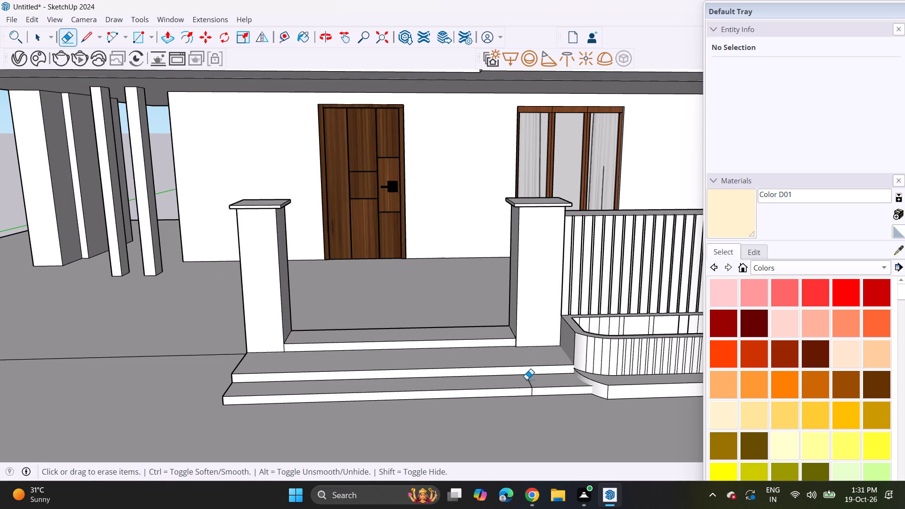
left_click_drag(526, 380, 541, 378)
left_click(528, 391)
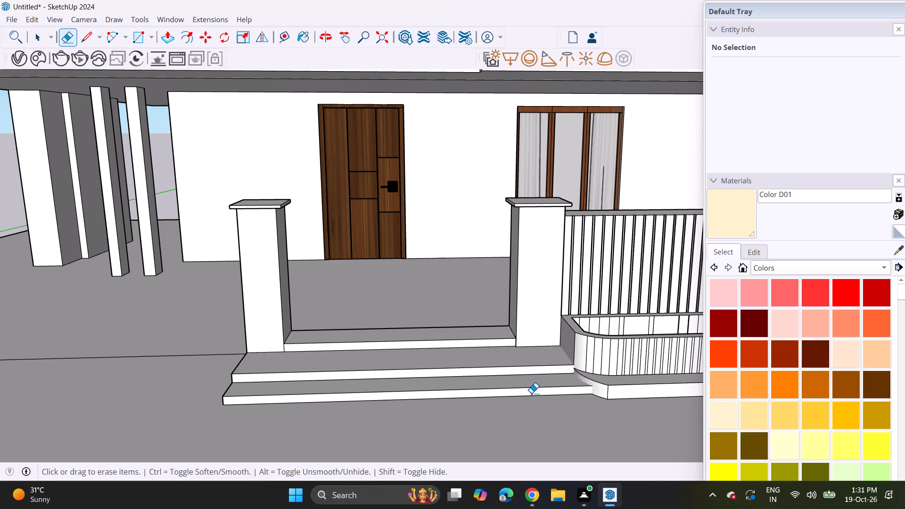
left_click(531, 393)
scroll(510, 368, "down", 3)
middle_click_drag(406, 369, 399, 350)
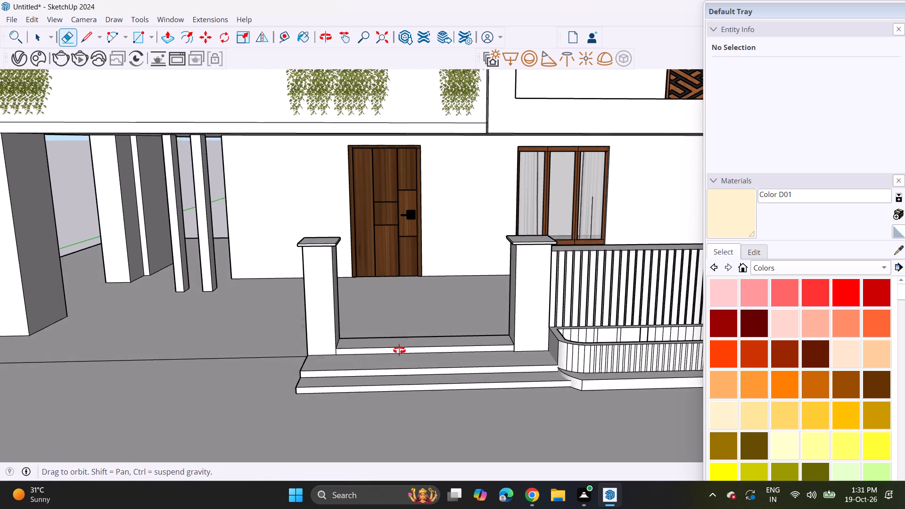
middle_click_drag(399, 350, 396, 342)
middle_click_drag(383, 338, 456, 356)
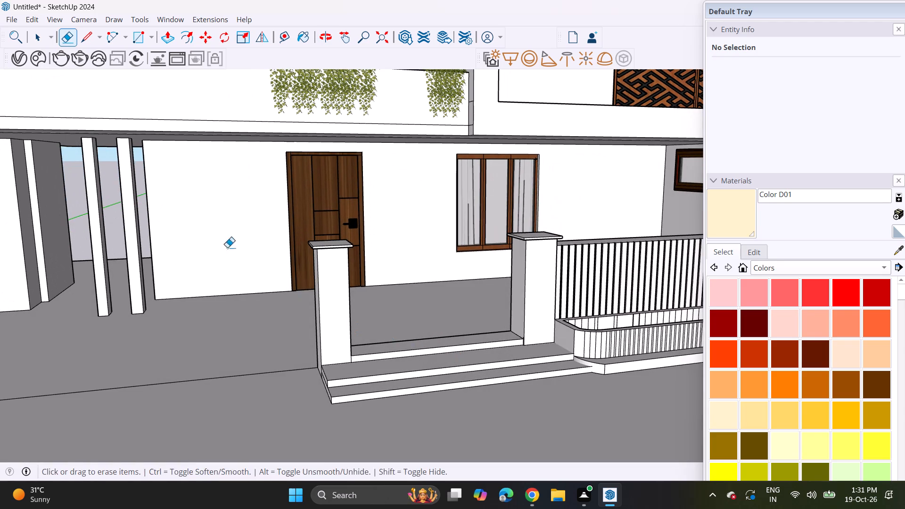
Push/Pull the outer side of the pillar farther from the planter and the adjoining ends of the middle and bottom steps flush with it.
left_click(158, 38)
middle_click_drag(306, 328, 354, 339)
left_click(351, 349)
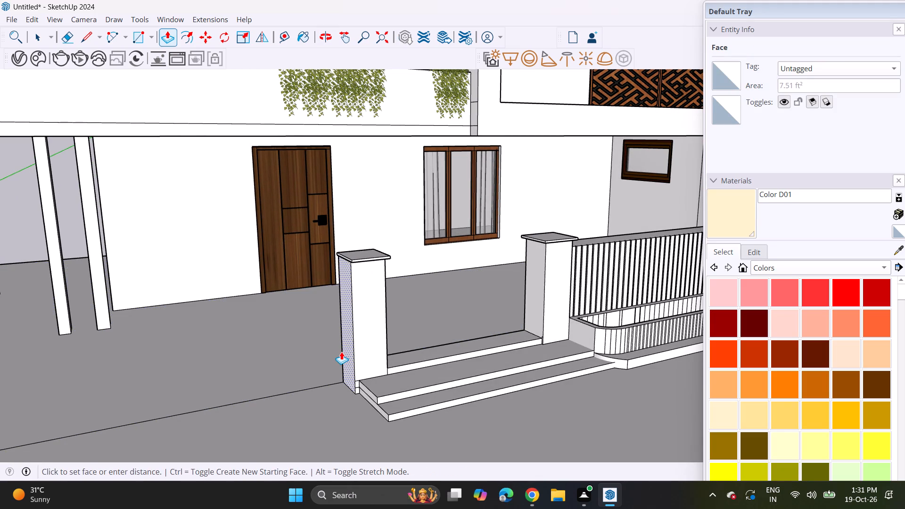
left_click(341, 352)
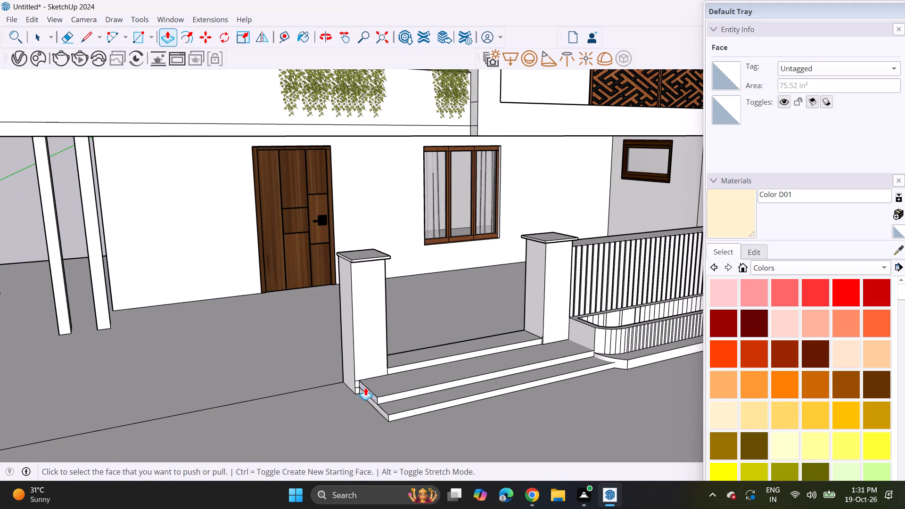
double_click(365, 387)
double_click(375, 407)
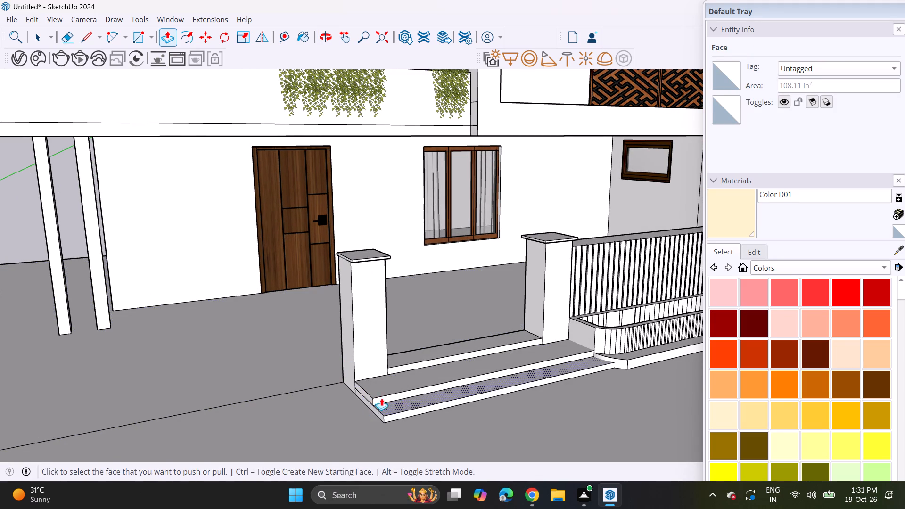
Draw a thin triangular ramp profile from the pillar's outer base corner, up its edge, and down to the ground just past the bottom step.
middle_click_drag(393, 390, 230, 368)
scroll(215, 330, "down", 4)
middle_click_drag(208, 314, 361, 337)
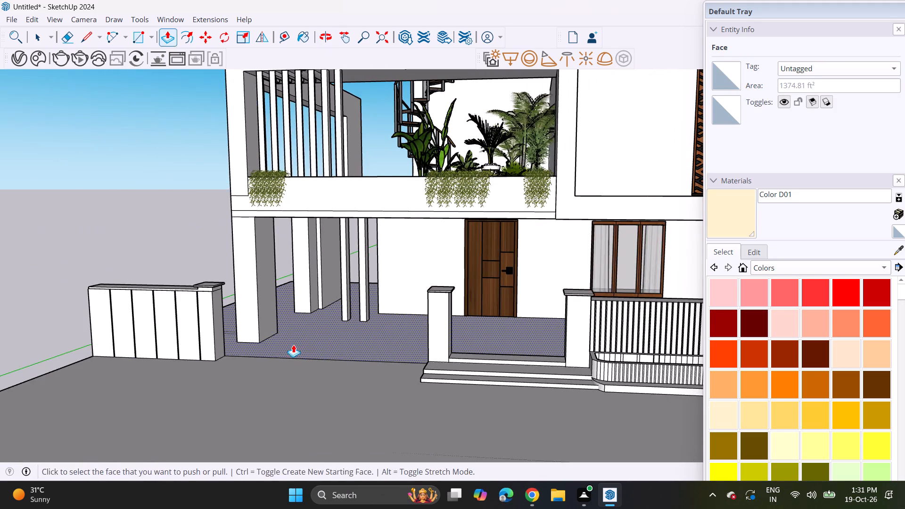
middle_click_drag(293, 347, 337, 348)
middle_click_drag(254, 382, 461, 369)
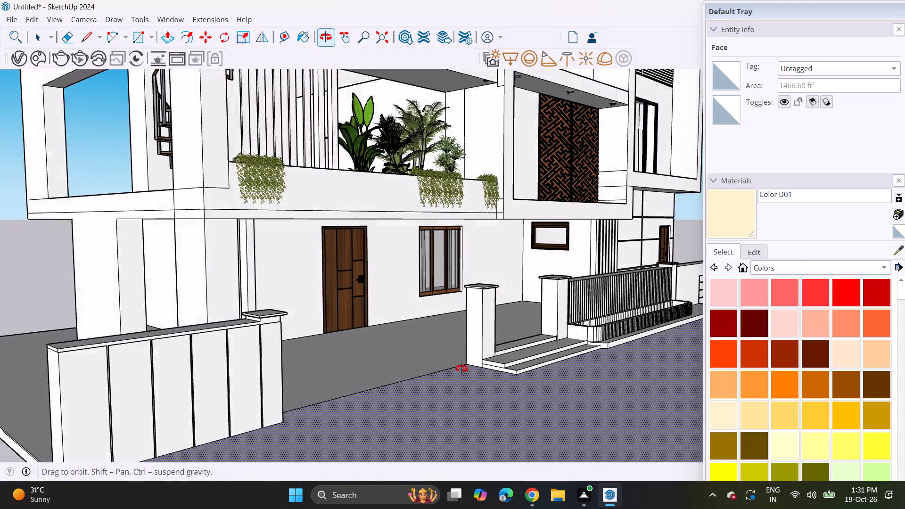
middle_click_drag(461, 369, 512, 368)
scroll(467, 379, "up", 4)
left_click(86, 41)
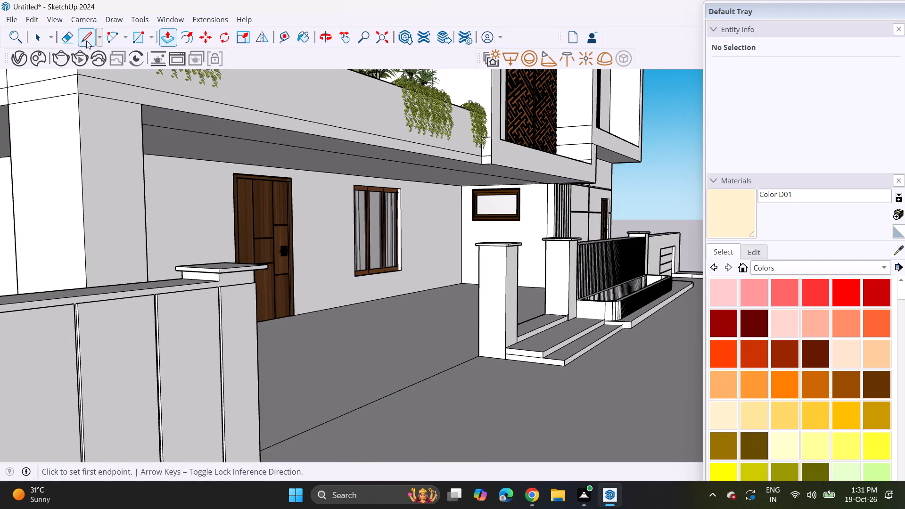
left_click(483, 356)
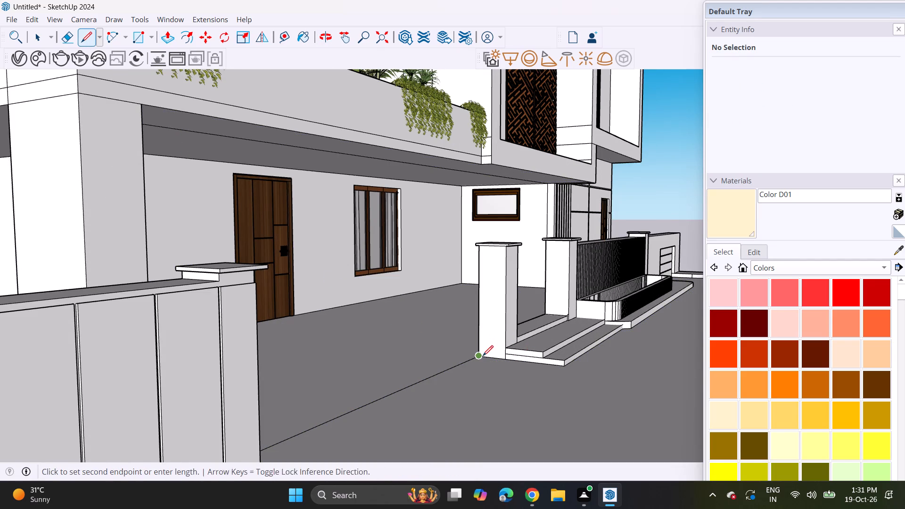
scroll(486, 347, "up", 8)
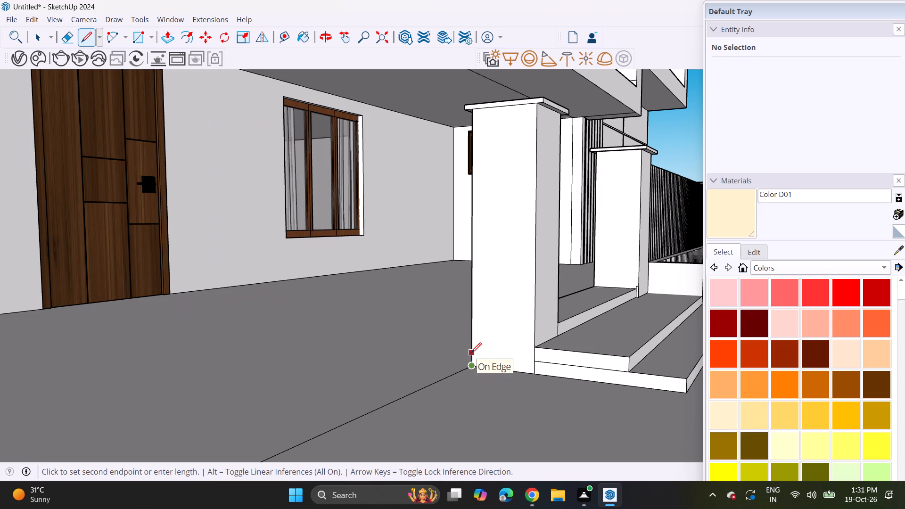
left_click(475, 354)
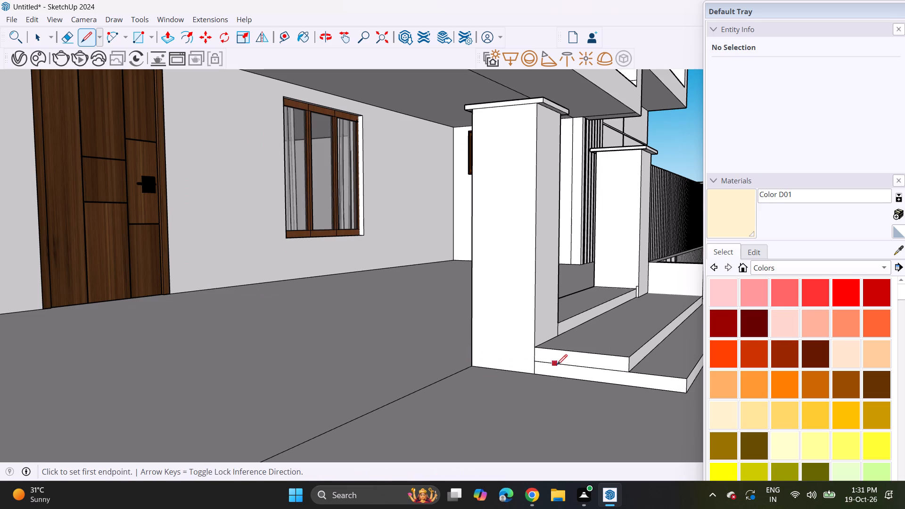
left_click(474, 356)
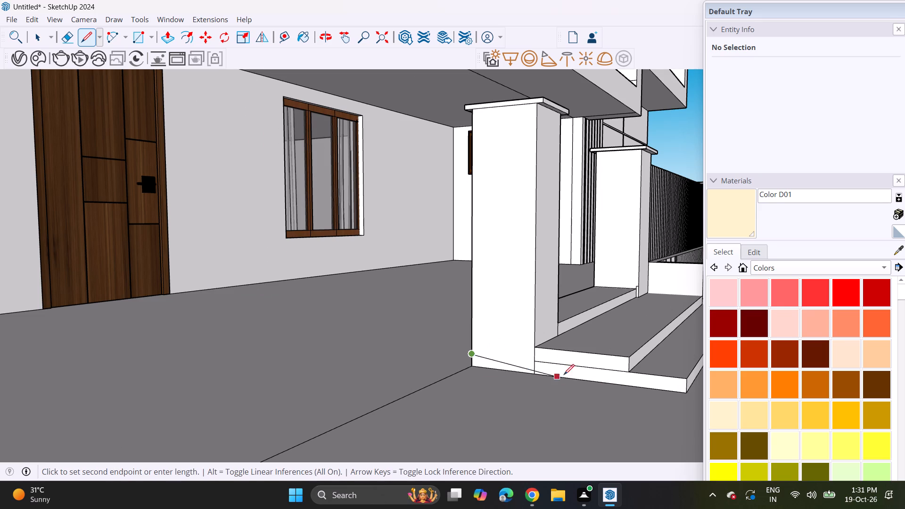
scroll(586, 372, "down", 3)
middle_click_drag(588, 372, 456, 342)
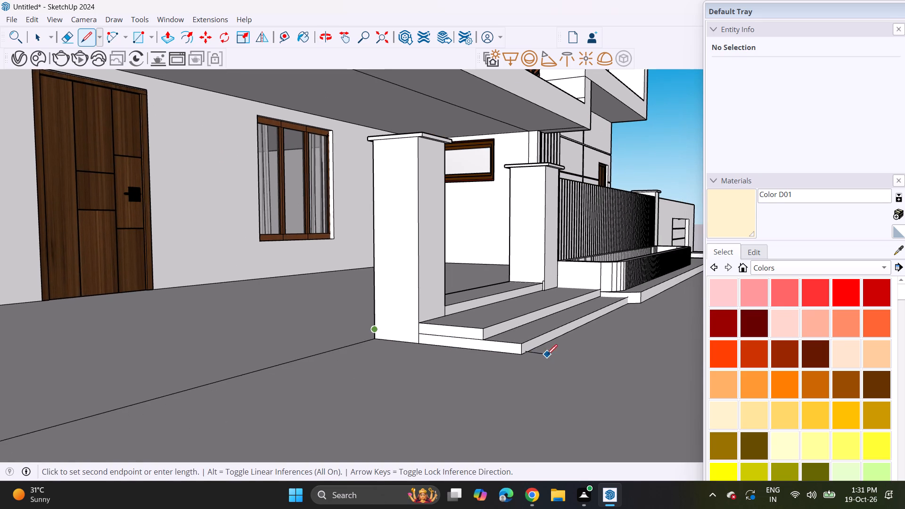
left_click(551, 358)
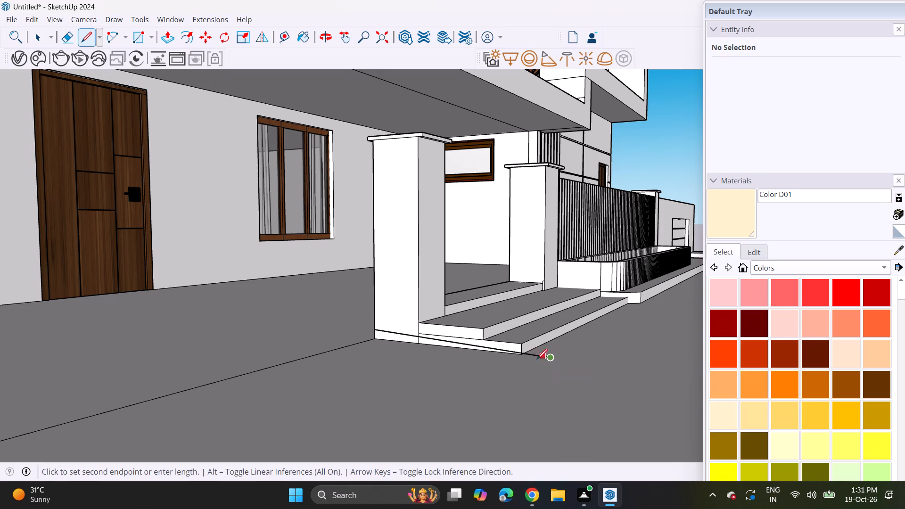
left_click(378, 341)
Extrude the triangular profile across the driveway opening to the end pillar of the panelled boundary wall, forming a ramp.
middle_click_drag(444, 344, 420, 340)
scroll(431, 342, "up", 2)
middle_click_drag(459, 334, 109, 369)
scroll(160, 412, "up", 1)
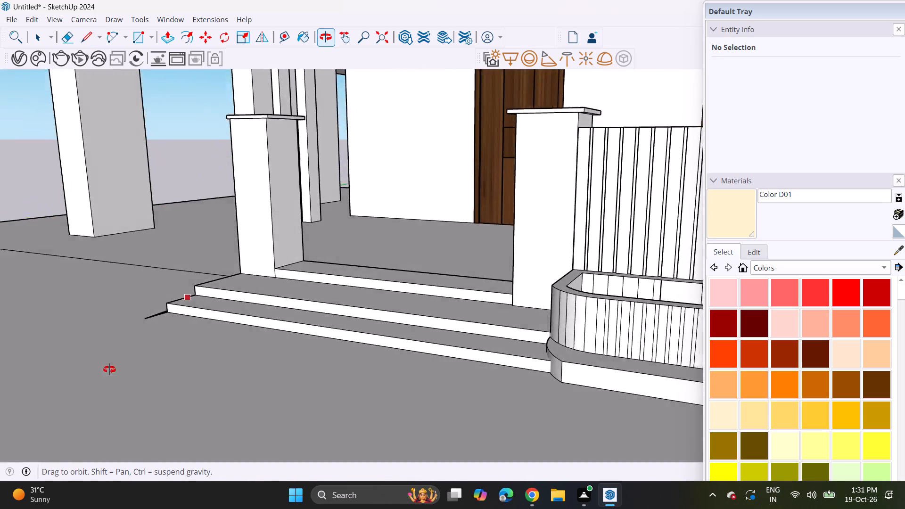
middle_click_drag(109, 369, 467, 326)
scroll(504, 300, "up", 3)
scroll(462, 306, "up", 2)
middle_click_drag(432, 315, 344, 350)
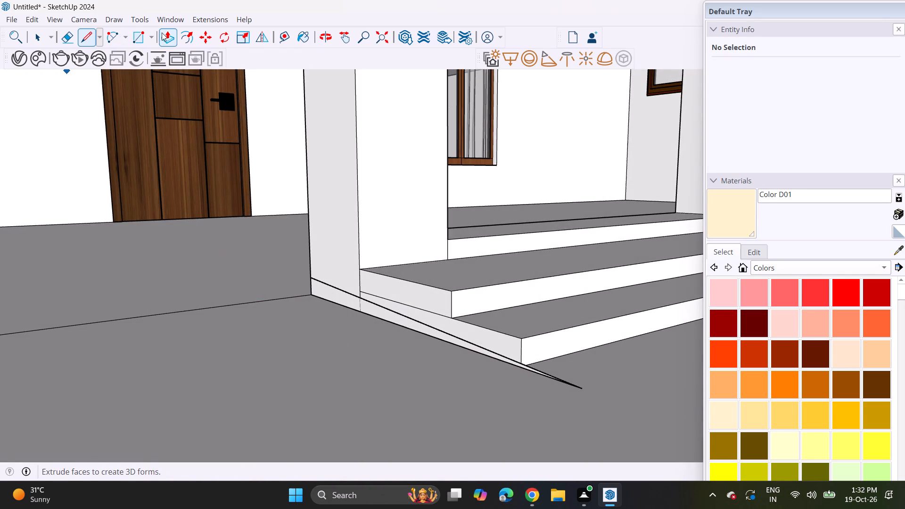
left_click(170, 36)
left_click(384, 314)
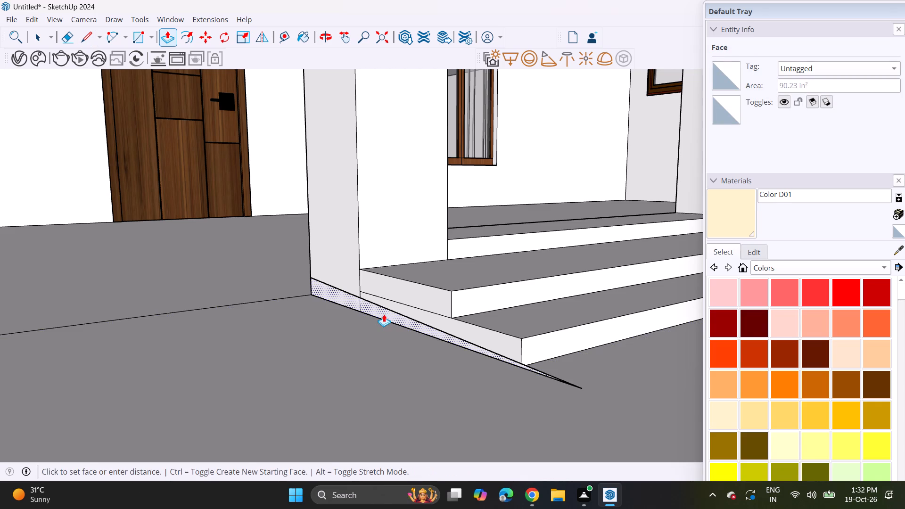
scroll(321, 336, "down", 15)
middle_click_drag(213, 384, 448, 325, "shift")
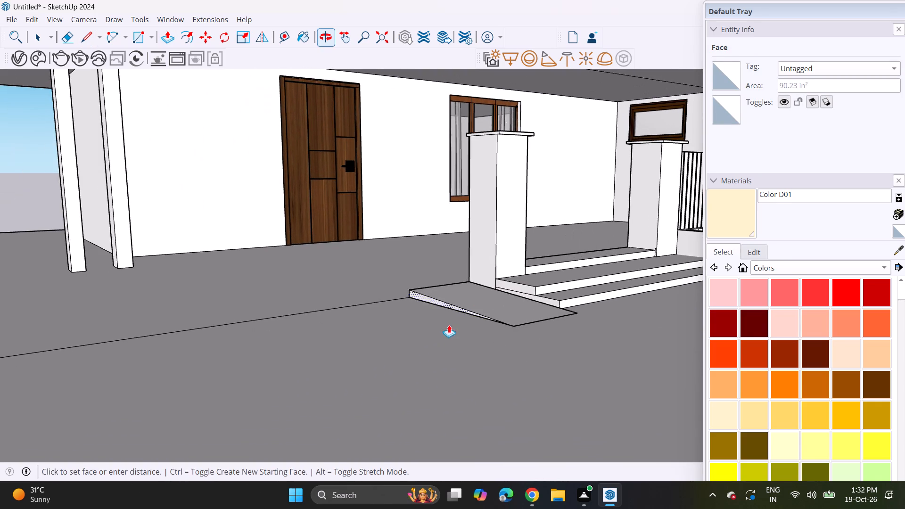
scroll(207, 368, "down", 2)
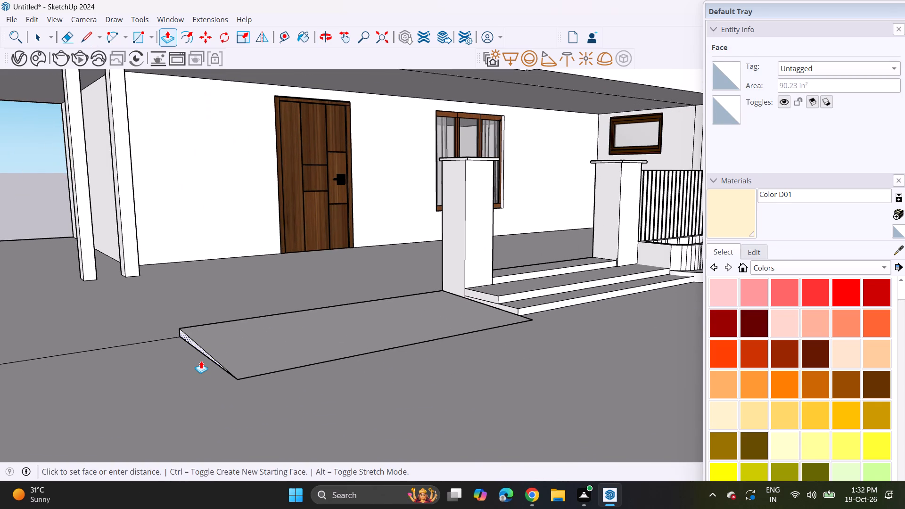
scroll(201, 363, "down", 5)
middle_click_drag(206, 363, 338, 354)
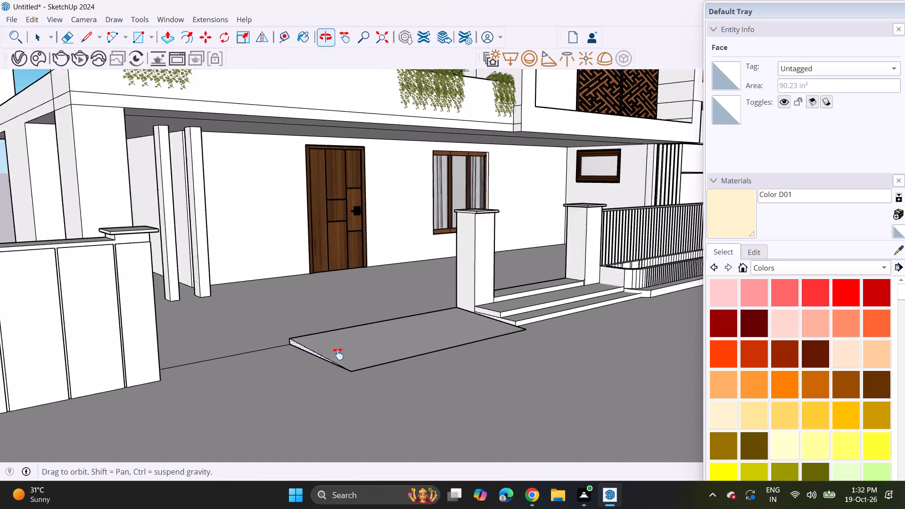
middle_click_drag(338, 354, 348, 352)
middle_click_drag(351, 354, 284, 368)
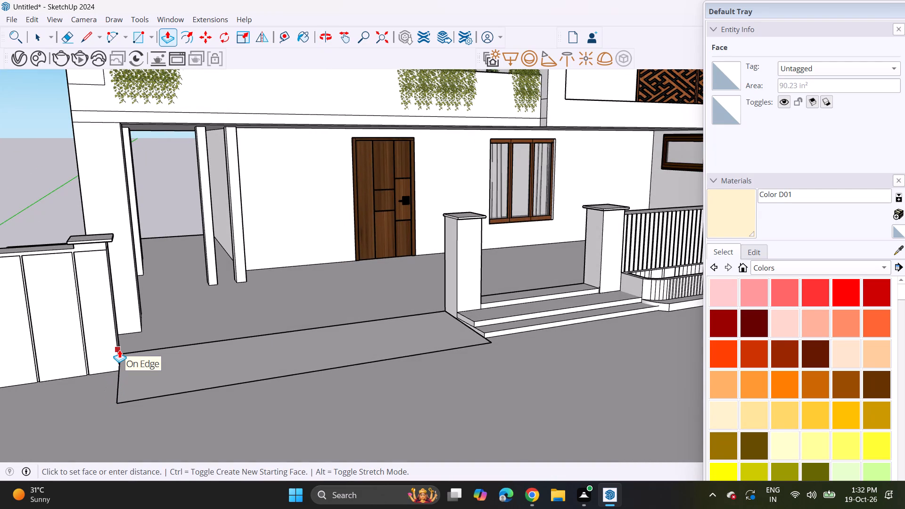
left_click(119, 350)
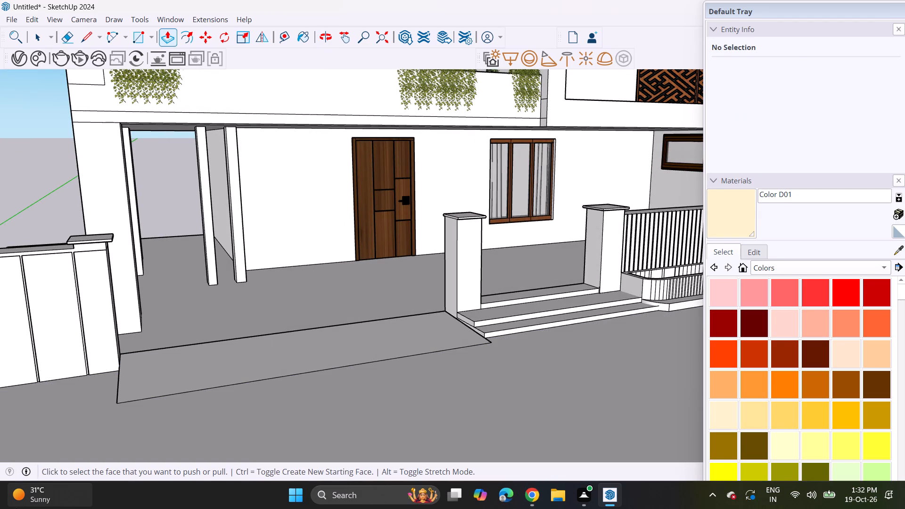
Draw a ground line in front of the panelled boundary wall, parallel to it, from the plot's side edge toward the ramp.
middle_click_drag(23, 507, 137, 481)
middle_click_drag(84, 455, 413, 381, "shift")
middle_click_drag(311, 353, 326, 407)
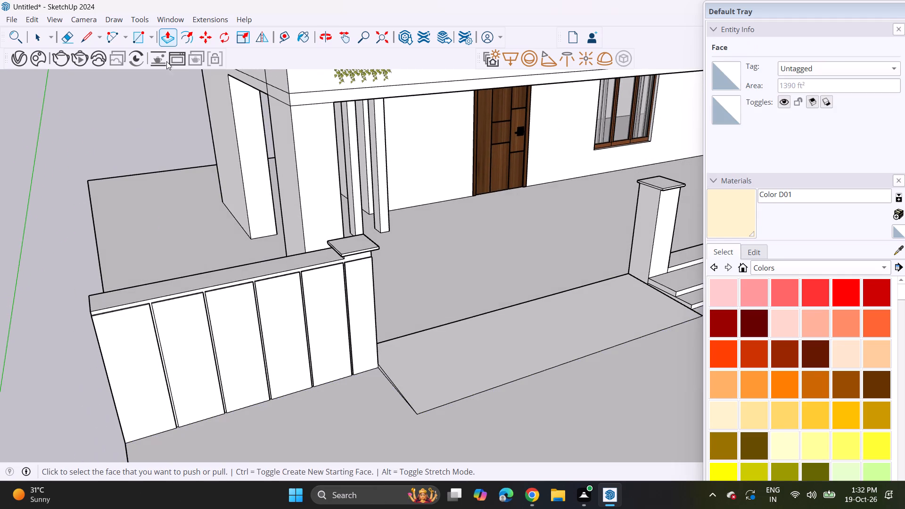
left_click(90, 36)
scroll(369, 386, "up", 7)
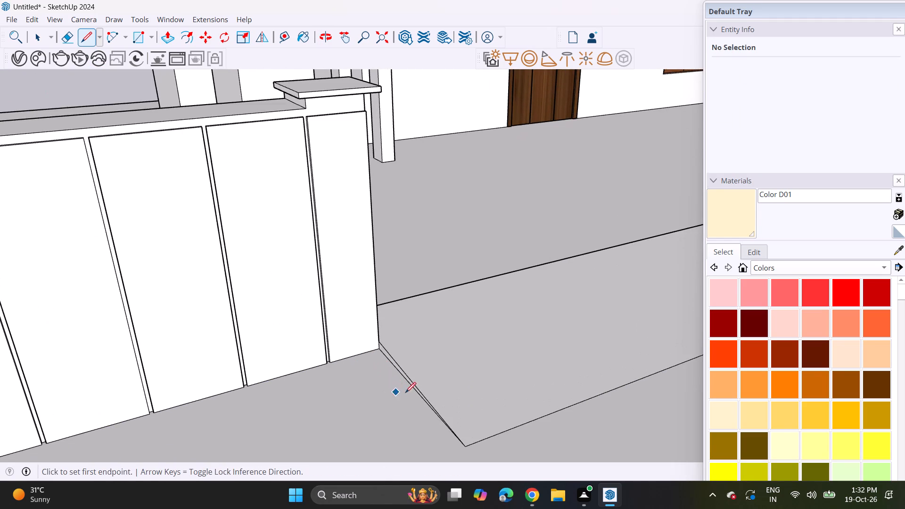
scroll(405, 406, "down", 7)
middle_click_drag(385, 420, 394, 354)
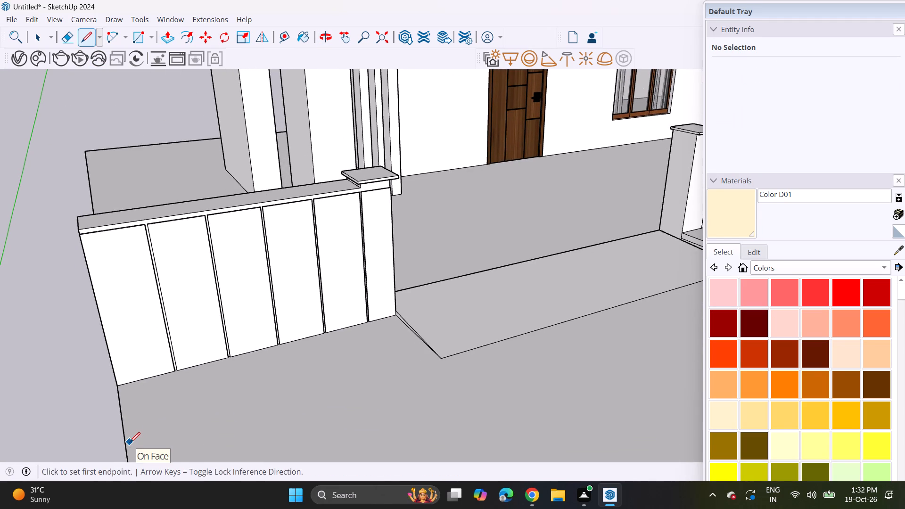
left_click(127, 440)
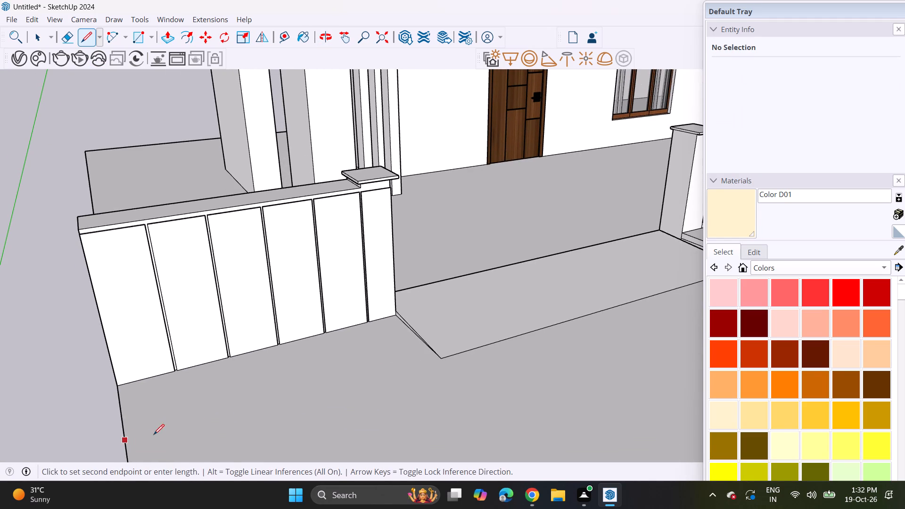
left_click(397, 358)
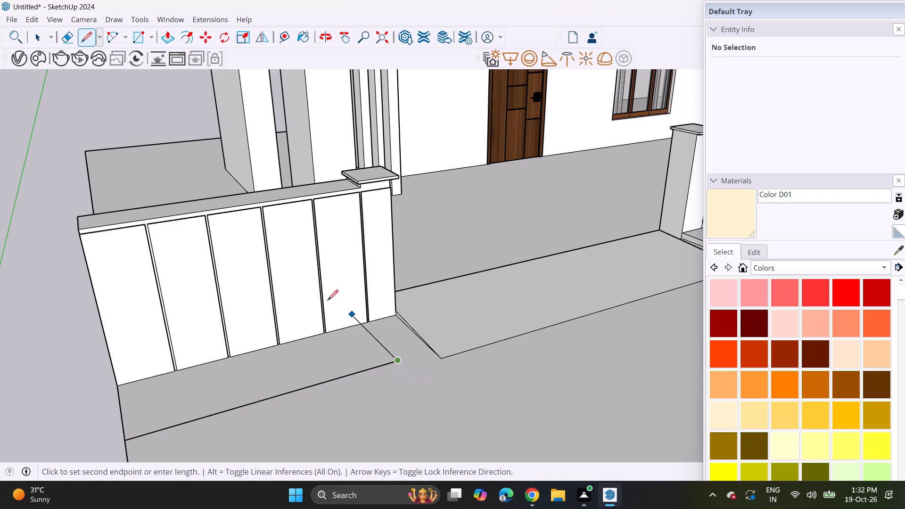
Join the end of the ground line to the ramp's side with a rounded 2 Point Arc corner.
left_click(152, 43)
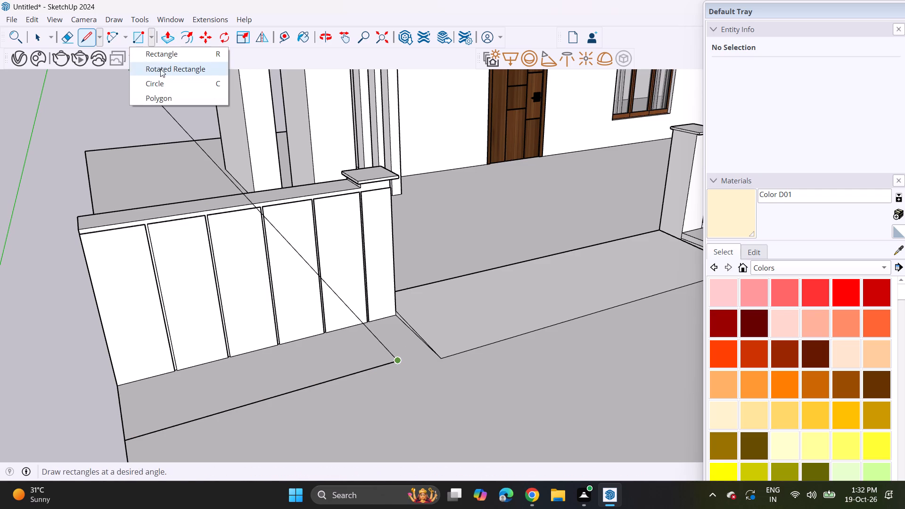
left_click(114, 42)
left_click(124, 49)
left_click(124, 44)
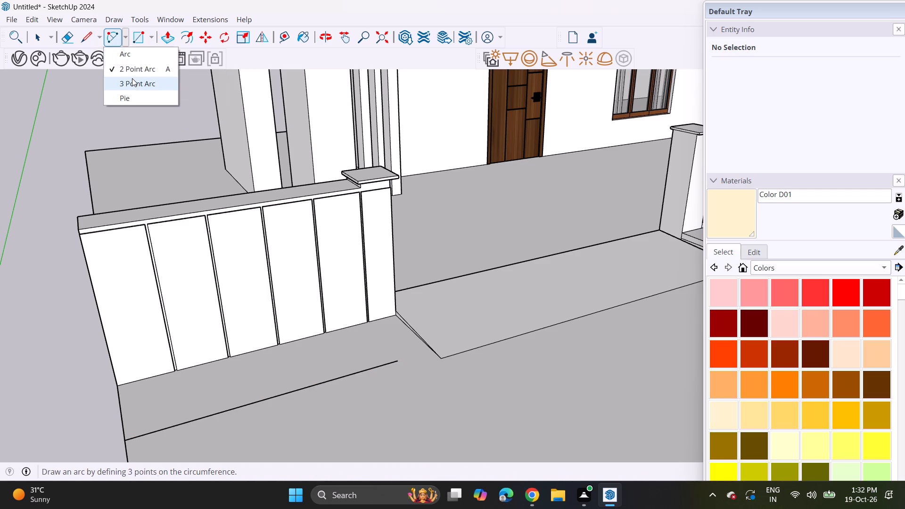
left_click(134, 69)
middle_click_drag(357, 324, 353, 376)
scroll(402, 411, "up", 6)
left_click(392, 426)
scroll(418, 352, "up", 3)
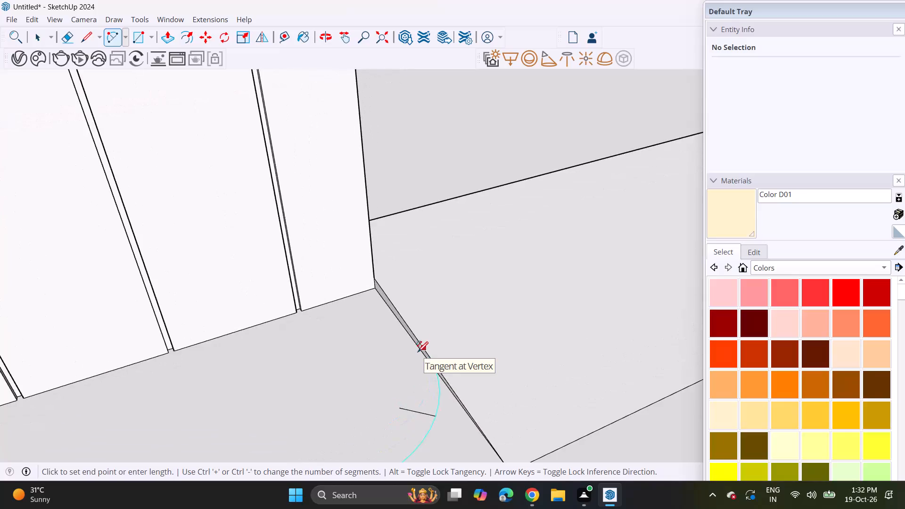
scroll(418, 352, "up", 5)
left_click(423, 355)
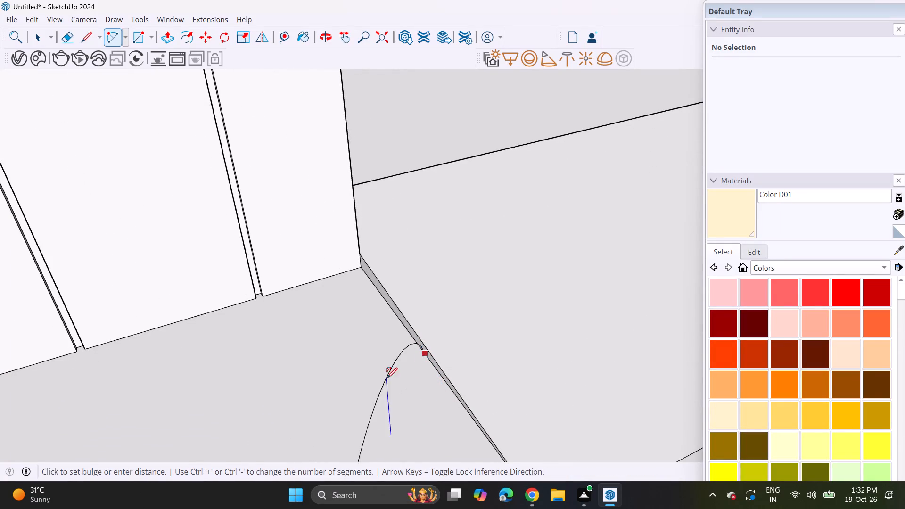
left_click(449, 428)
scroll(409, 408, "down", 7)
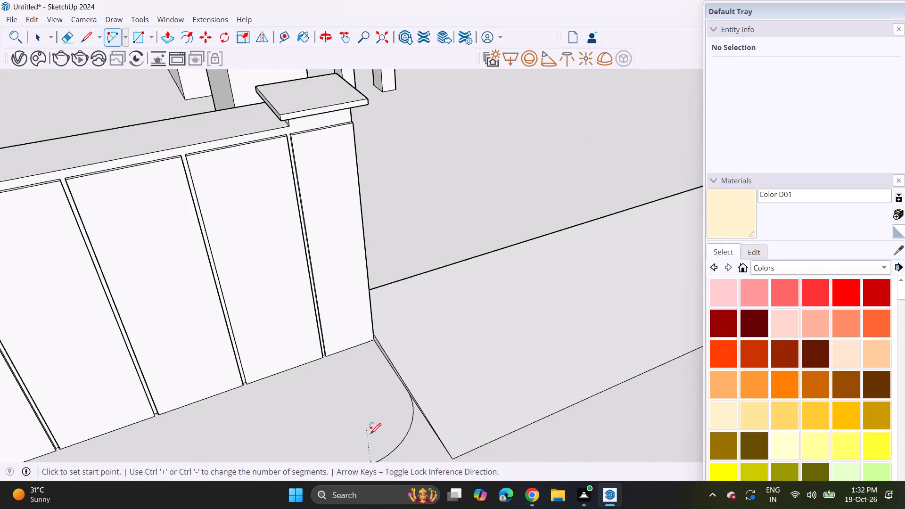
scroll(370, 434, "down", 12)
key("space")
Raise the round-cornered ground area in front of the panelled wall into a low platform.
middle_click_drag(323, 433, 233, 387)
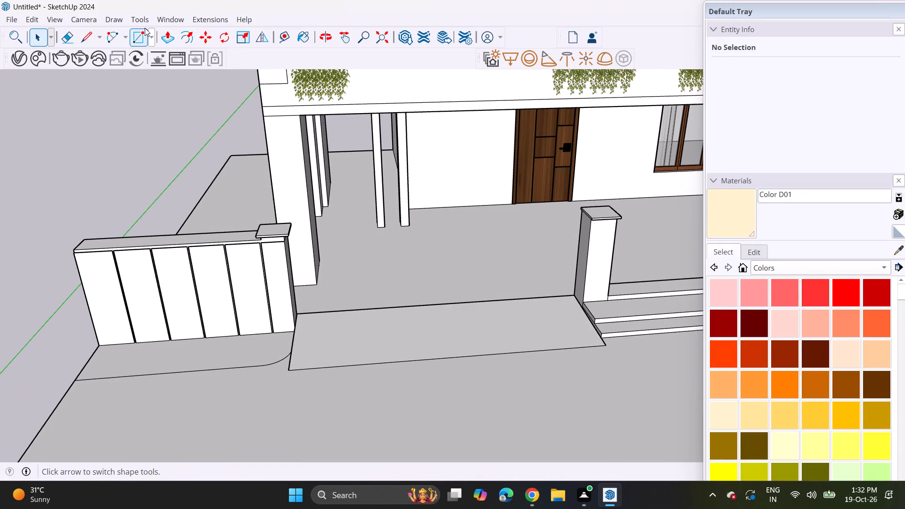
left_click(172, 40)
left_click(224, 361)
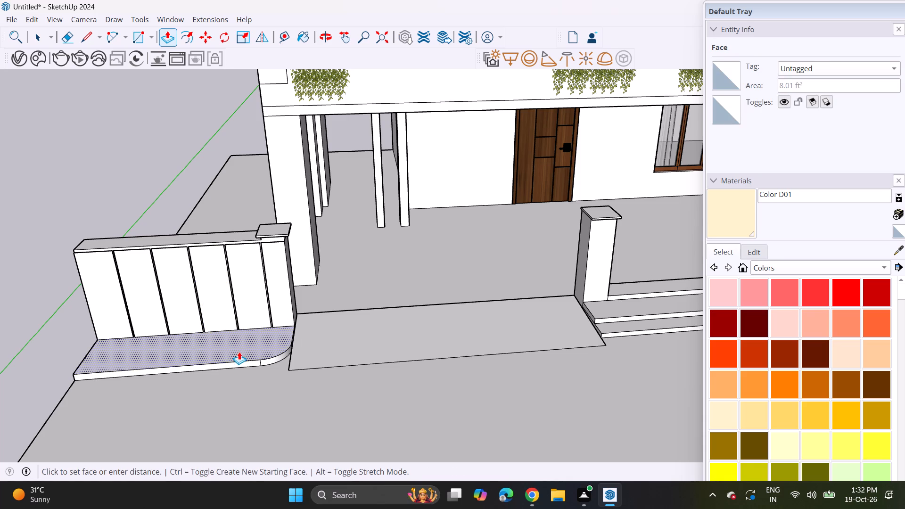
left_click(242, 347)
Import the 3+track+sliding+door model from Downloads and place it at the platform in front of the panelled boundary wall.
middle_click_drag(306, 362, 249, 287)
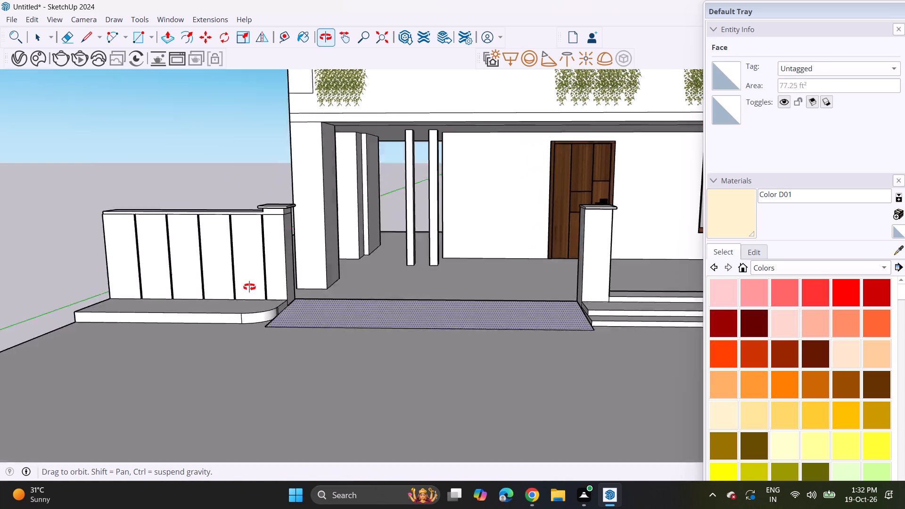
middle_click_drag(249, 287, 227, 271)
scroll(238, 313, "down", 12)
middle_click_drag(252, 342, 318, 343)
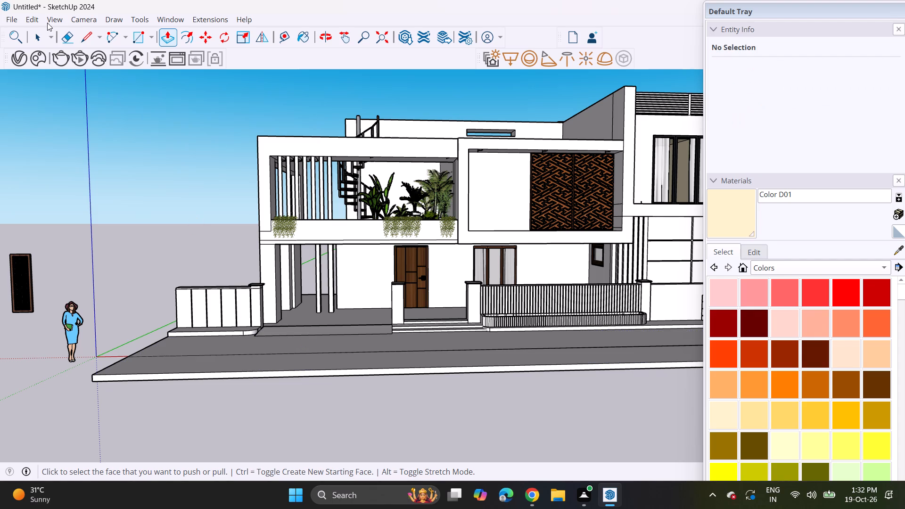
left_click(11, 16)
left_click(28, 181)
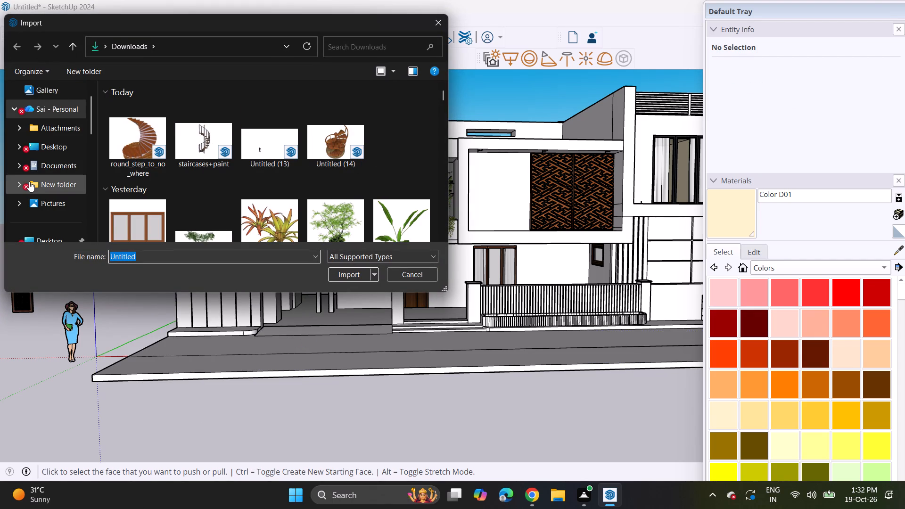
scroll(140, 160, "down", 2)
scroll(208, 101, "down", 2)
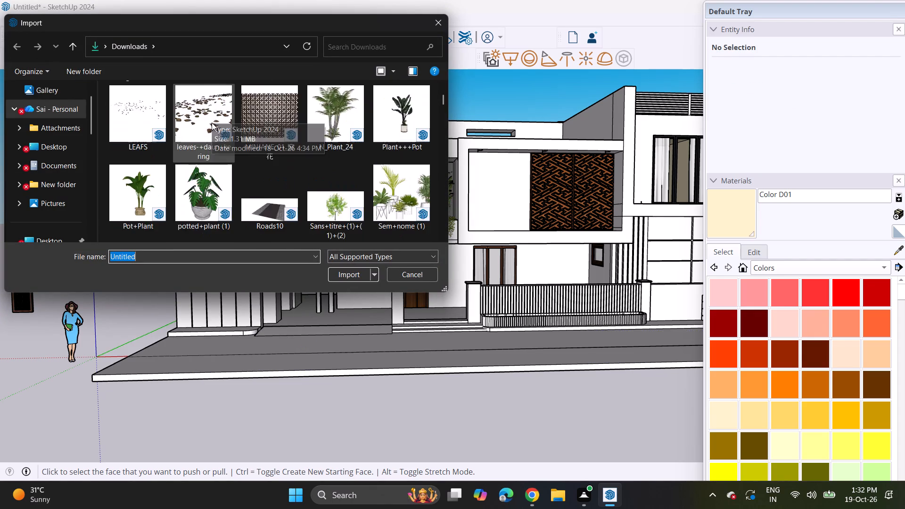
scroll(214, 136, "down", 8)
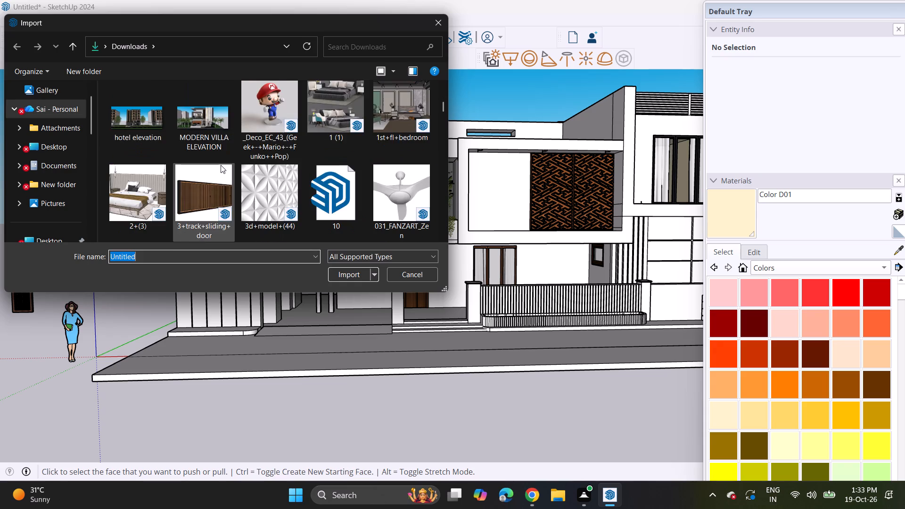
scroll(221, 165, "down", 2)
scroll(221, 164, "up", 2)
left_click(204, 125)
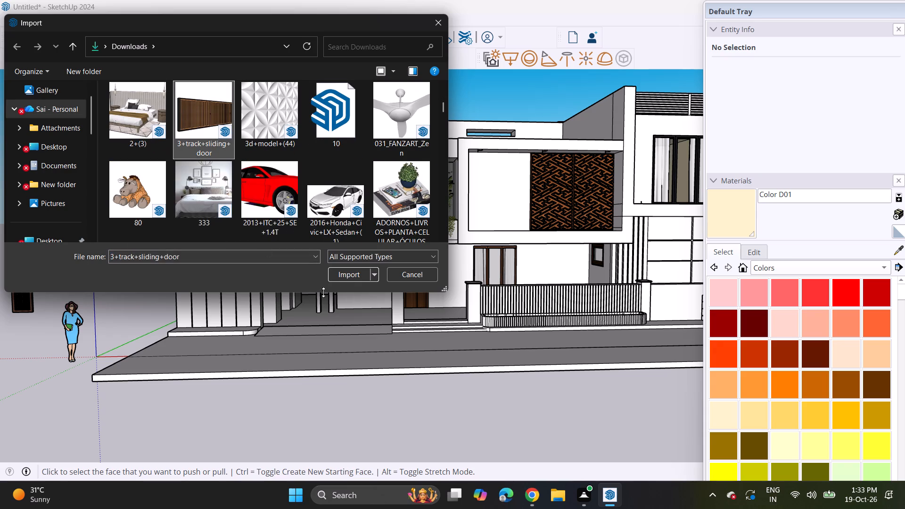
left_click(342, 279)
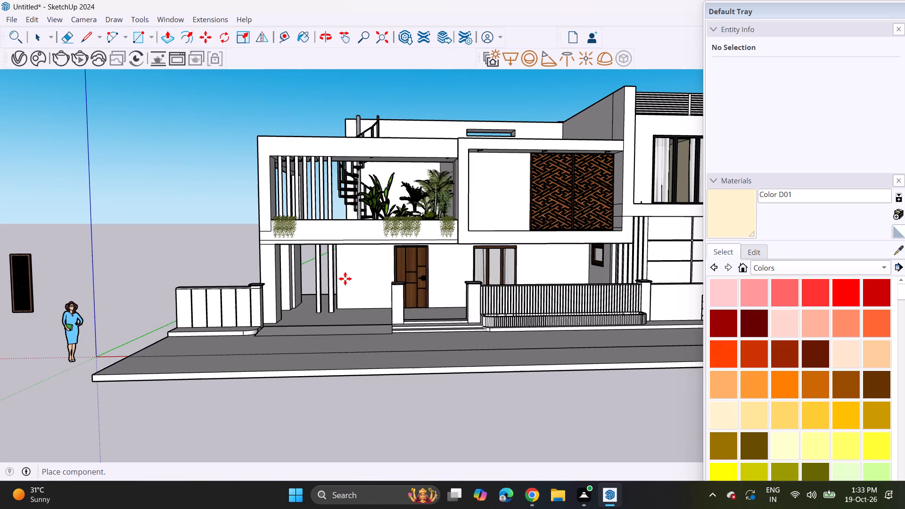
left_click(213, 334)
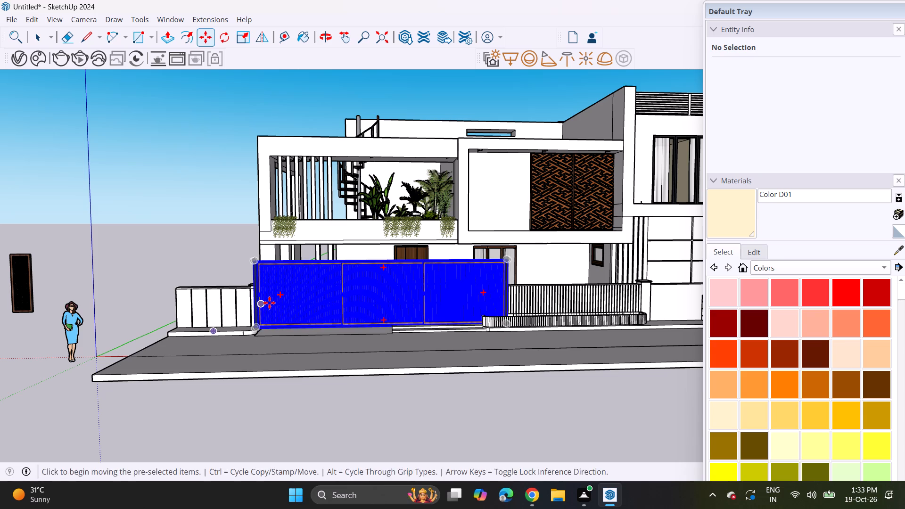
Move the sliding door by its bottom corner back to the end pillar of the panelled wall, along the driveway opening's line.
middle_click_drag(274, 298, 305, 423)
scroll(274, 363, "up", 3)
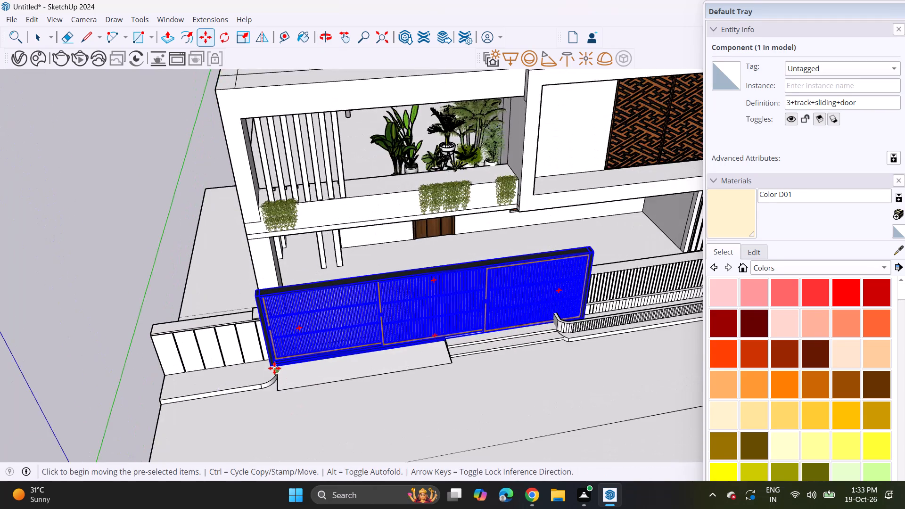
scroll(274, 368, "up", 4)
middle_click_drag(274, 368, 435, 383)
scroll(274, 369, "up", 1)
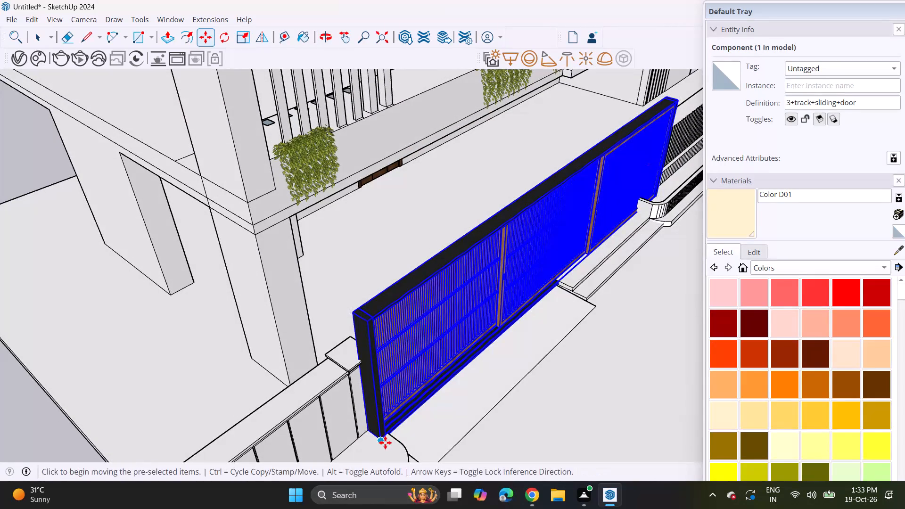
left_click(385, 443)
middle_click_drag(354, 410, 558, 405)
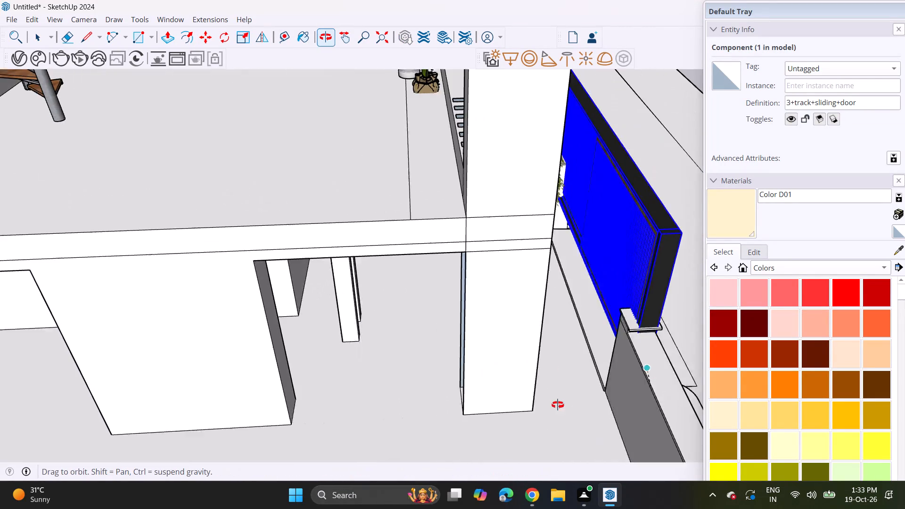
middle_click_drag(558, 405, 562, 404)
left_click(620, 386)
Scale the sliding door down uniformly from its top corner to roughly the height of the boundary pillars.
middle_click_drag(632, 375, 609, 374)
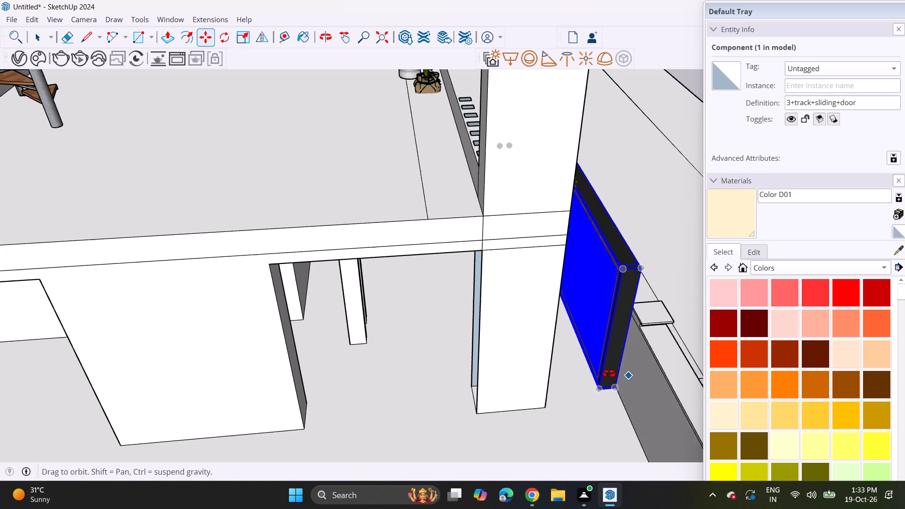
middle_click_drag(609, 374, 160, 343)
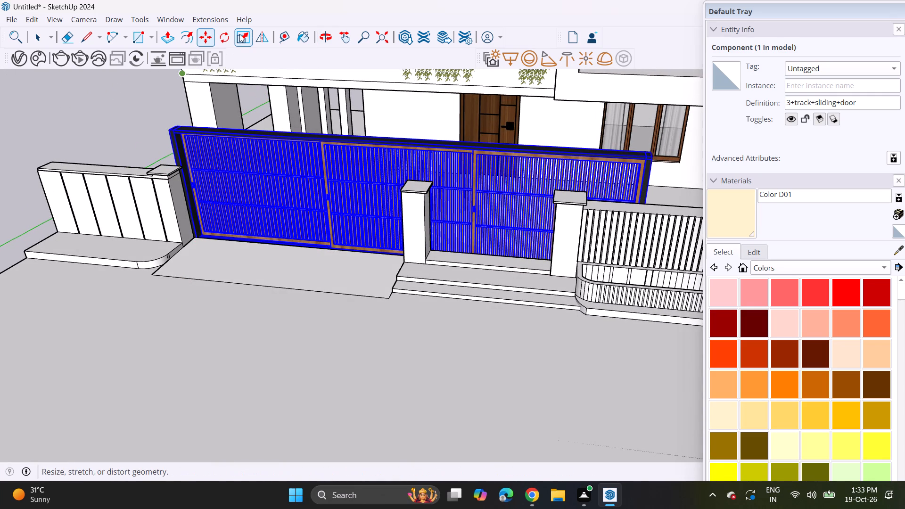
left_click(238, 35)
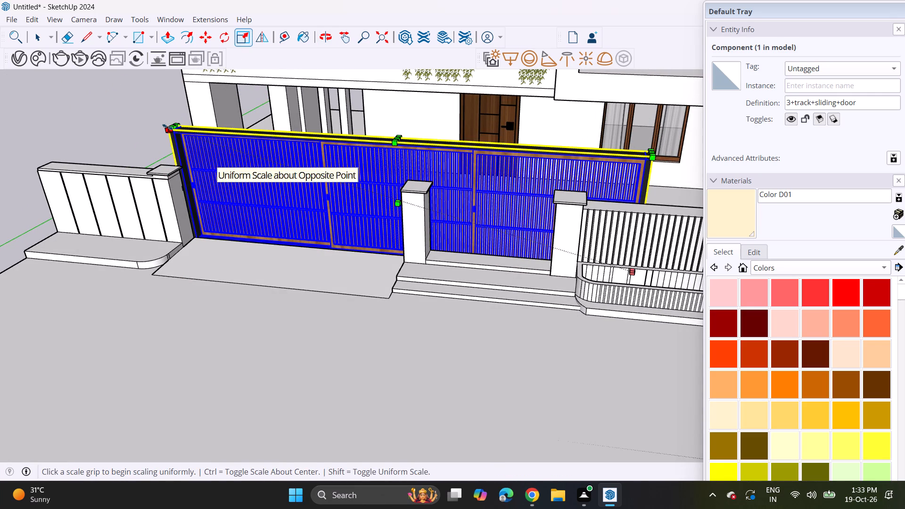
left_click(167, 127)
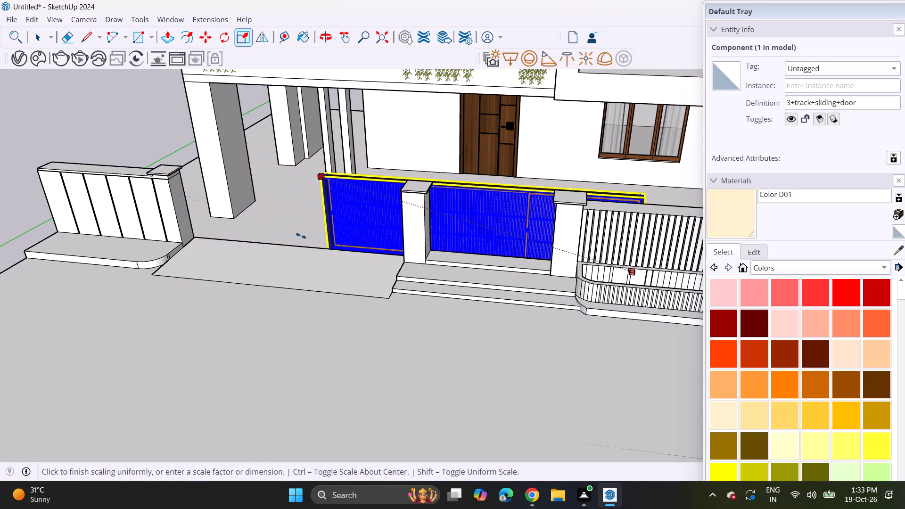
left_click(304, 237)
Move the reduced sliding door along the driveway opening until it meets the end pillar of the panelled wall.
key("m")
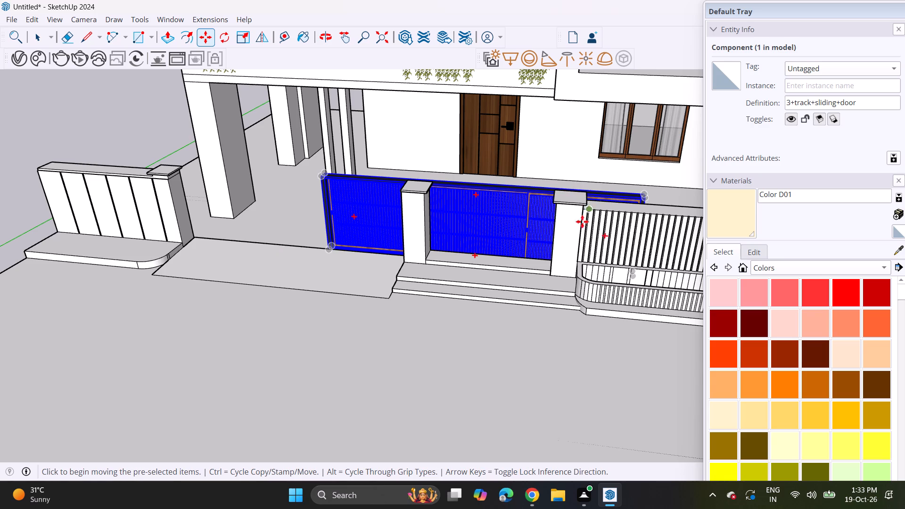
left_click(542, 223)
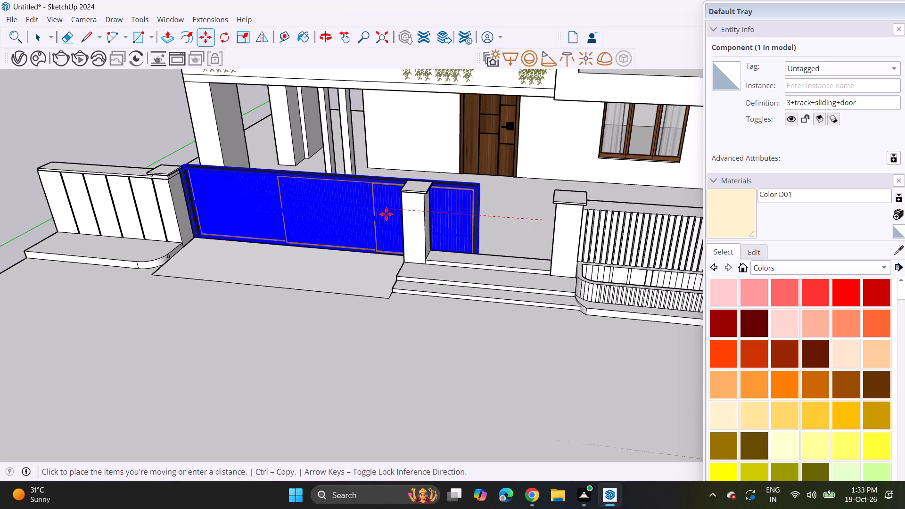
left_click(386, 214)
middle_click_drag(391, 220, 488, 139)
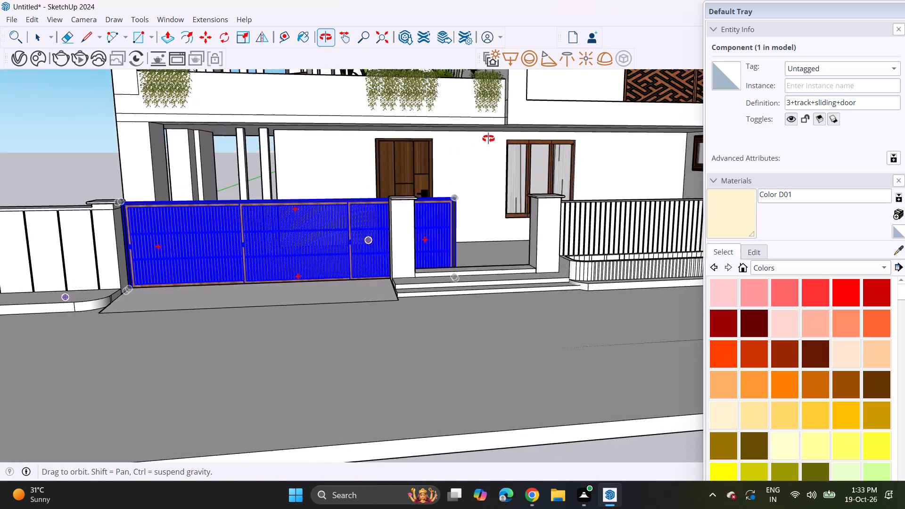
middle_click_drag(488, 139, 430, 141)
scroll(475, 144, "up", 1)
Move the sliding door out of the driveway opening to the empty ground beyond the far side of the house.
key("space")
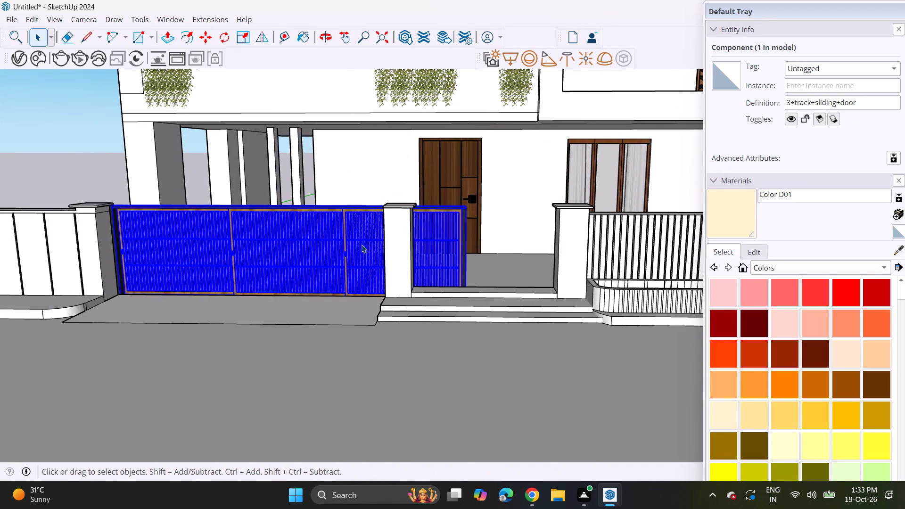
left_click(362, 245)
right_click(359, 246)
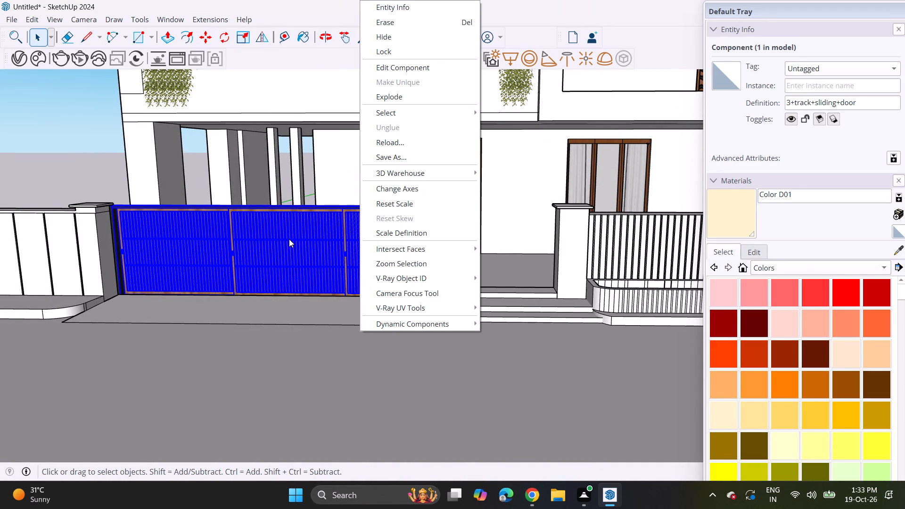
key("m")
key("m")
left_click(204, 36)
left_click(225, 241)
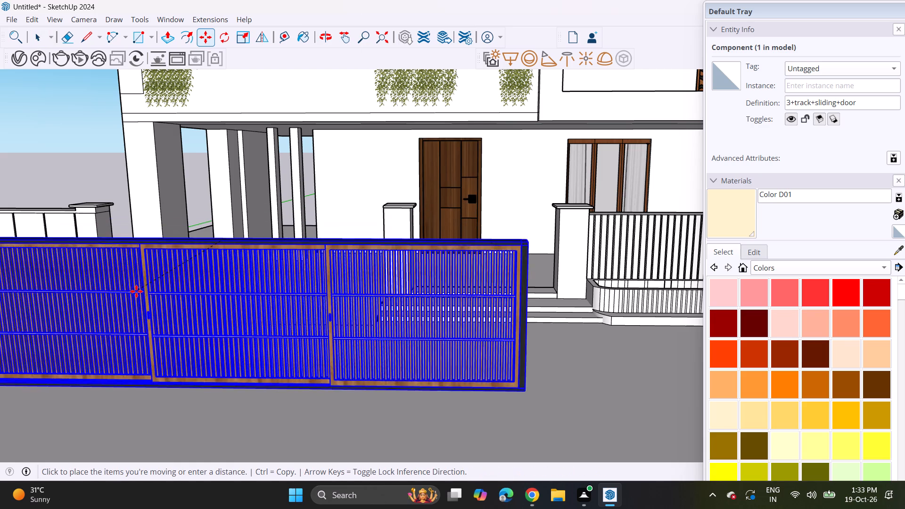
scroll(140, 302, "down", 20)
scroll(140, 302, "down", 9)
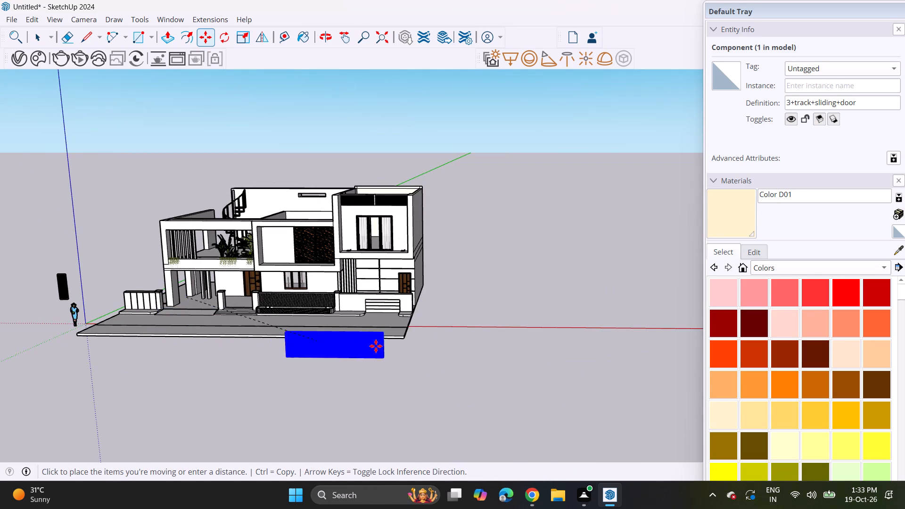
left_click(510, 287)
scroll(533, 286, "up", 9)
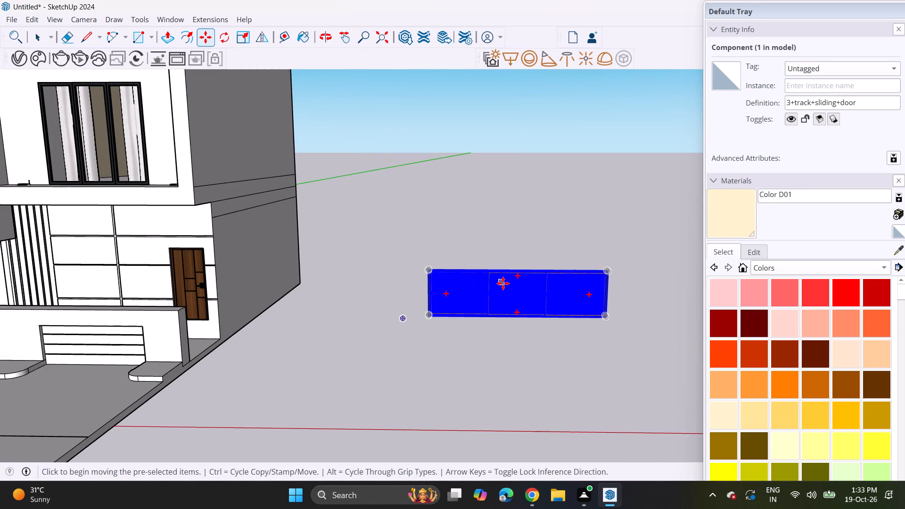
scroll(503, 282, "up", 4)
Explode the sliding door component and its nested group so the frame and slatted panels can be selected separately.
key("space")
right_click(498, 288)
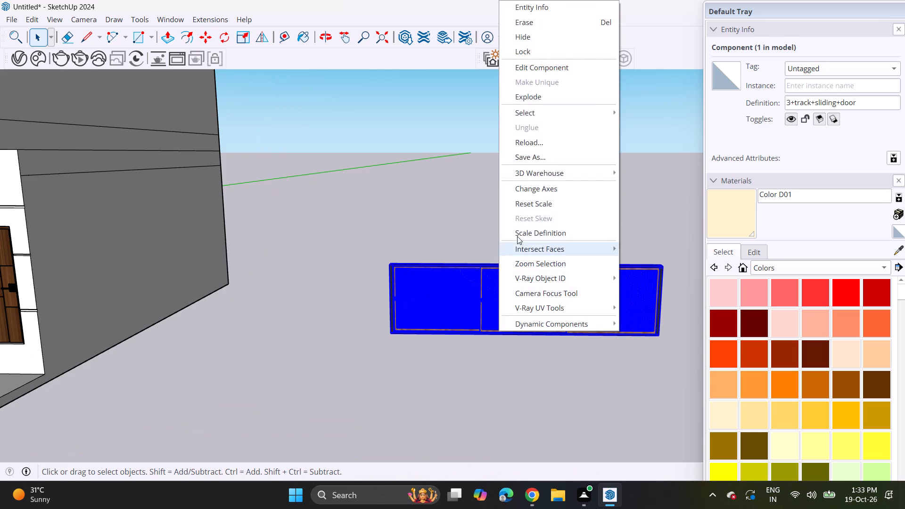
left_click(532, 97)
left_click(512, 302)
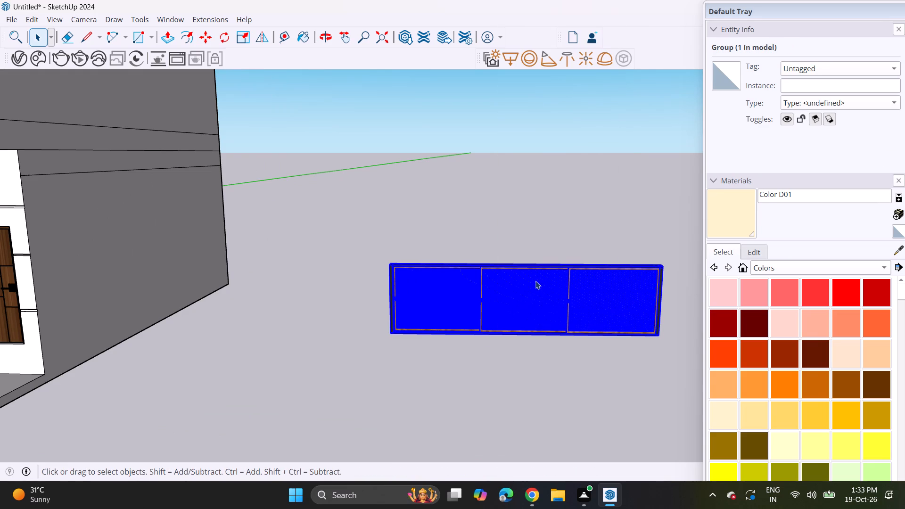
right_click(527, 292)
scroll(527, 292, "up", 1)
left_click(564, 136)
left_click(508, 318)
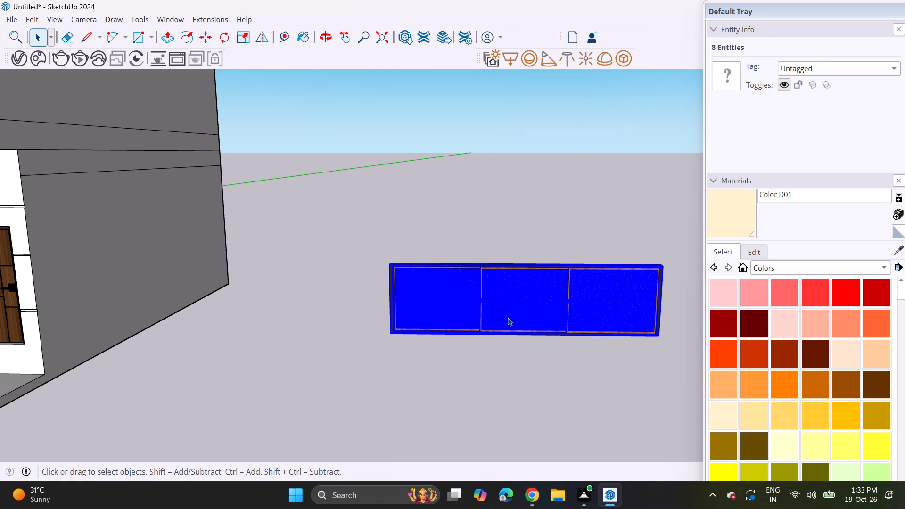
left_click(436, 299)
left_click_drag(535, 260, 535, 267)
left_click(533, 264)
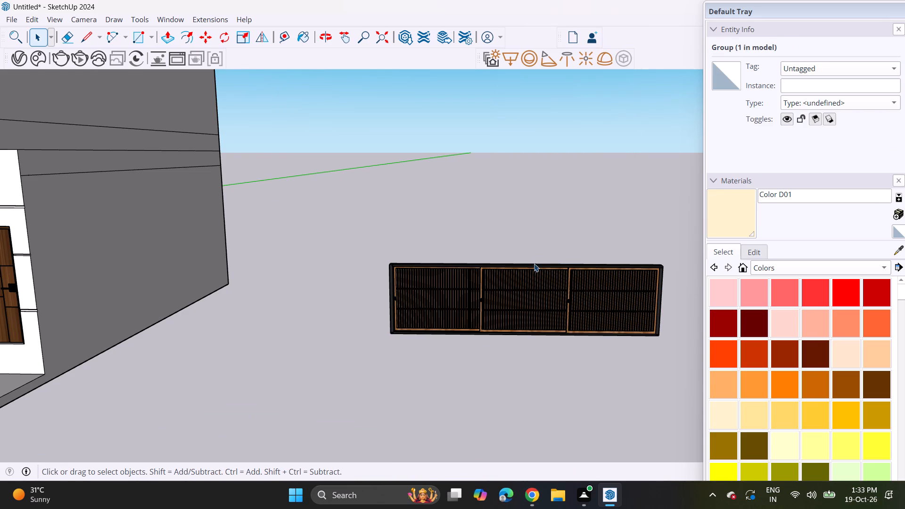
Move the middle slatted panel and the one nearest the house together out of the frame to the ground in front.
scroll(535, 269, "up", 9)
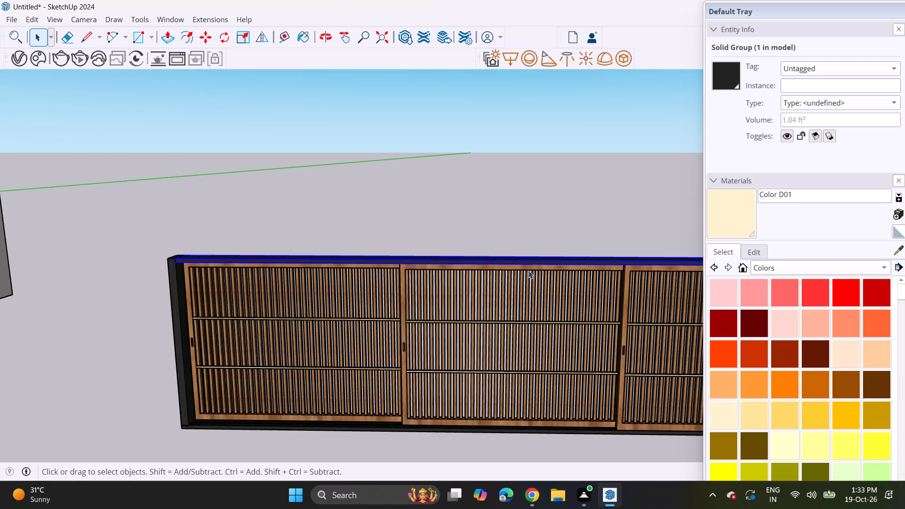
scroll(528, 271, "up", 3)
scroll(526, 272, "down", 6)
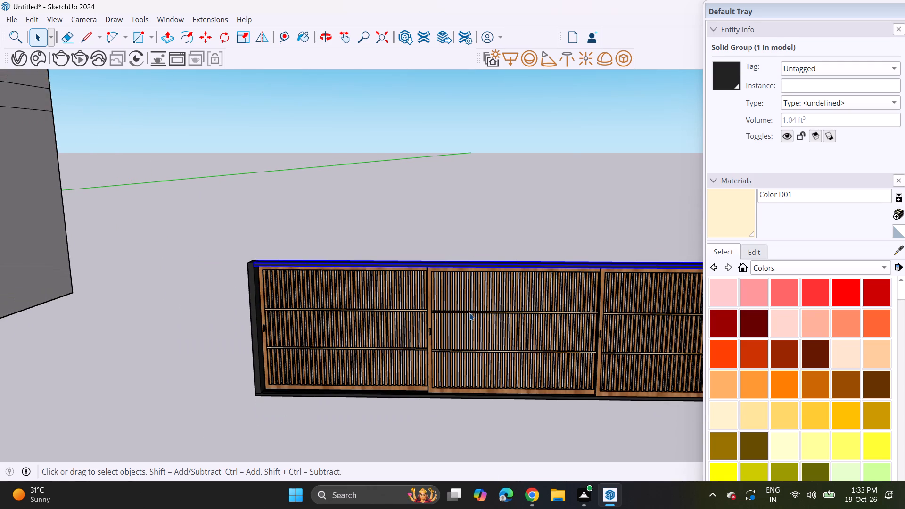
scroll(469, 312, "down", 4)
left_click(468, 314)
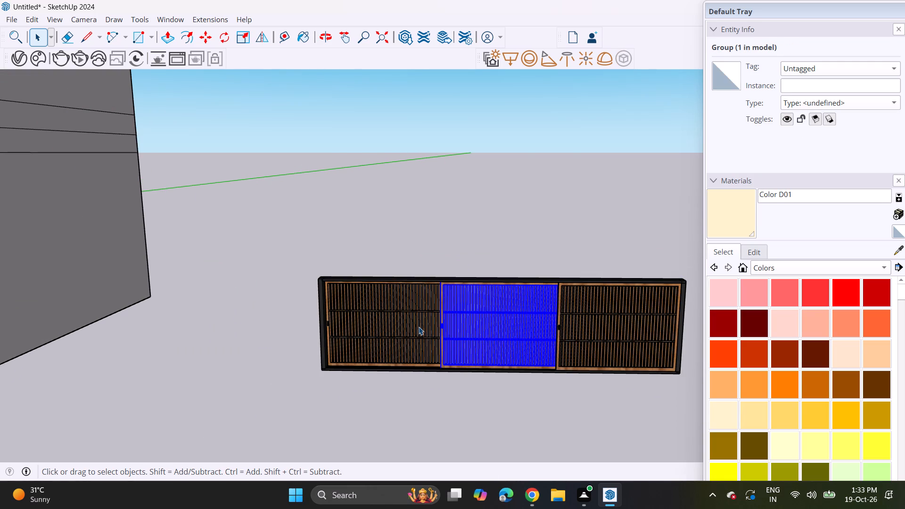
left_click(395, 330, "ctrl")
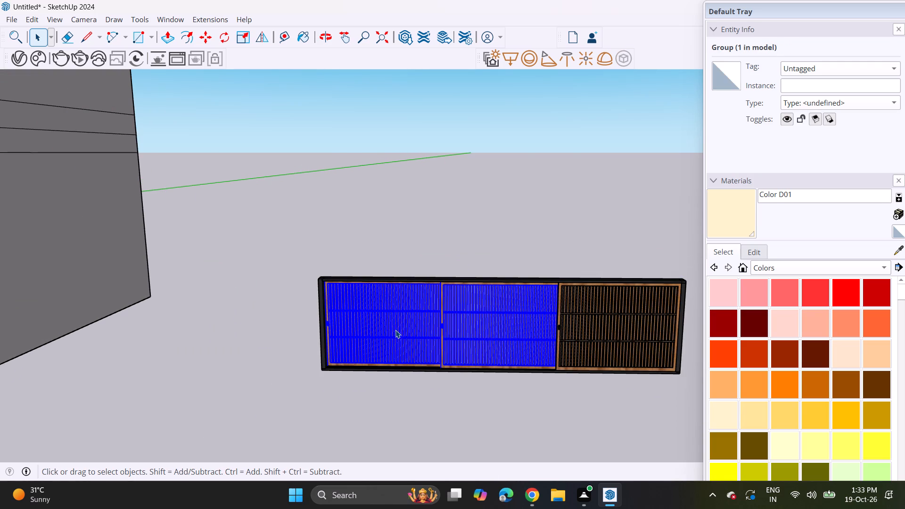
key("m")
left_click(555, 286)
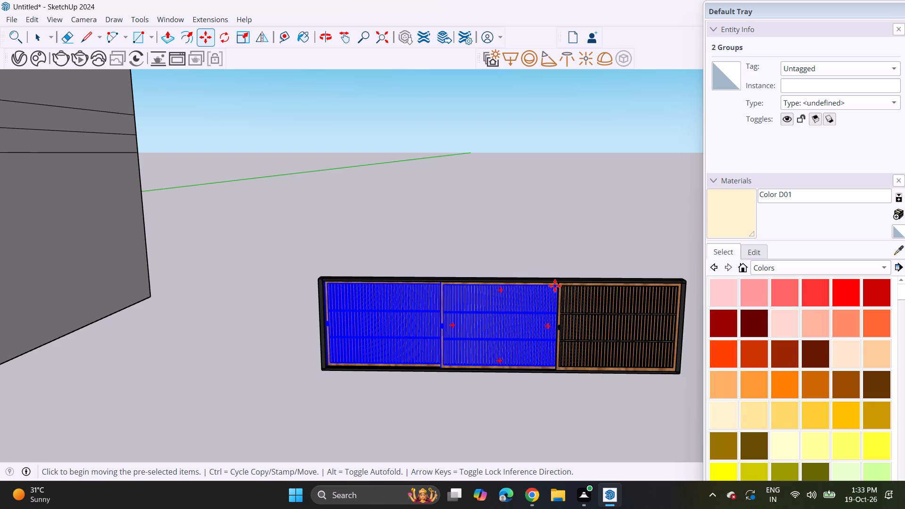
scroll(520, 334, "down", 11)
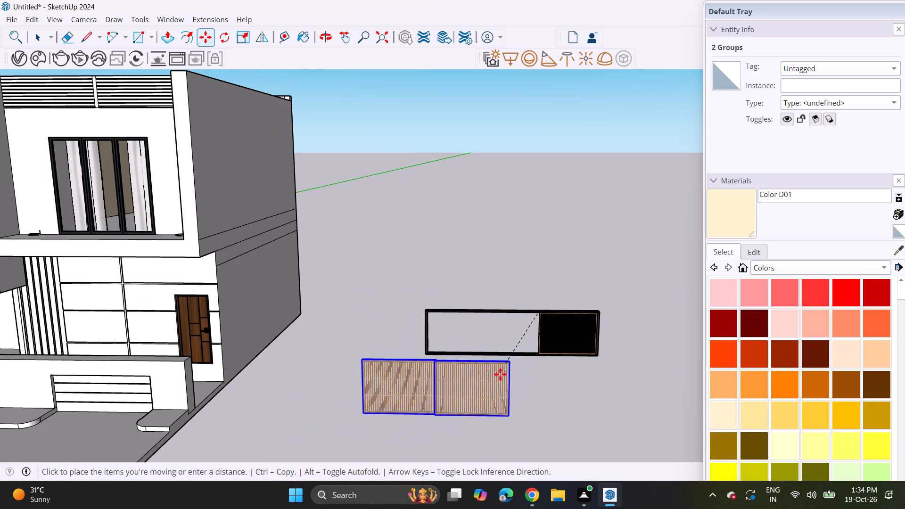
left_click(497, 382)
key("space")
left_click(440, 451)
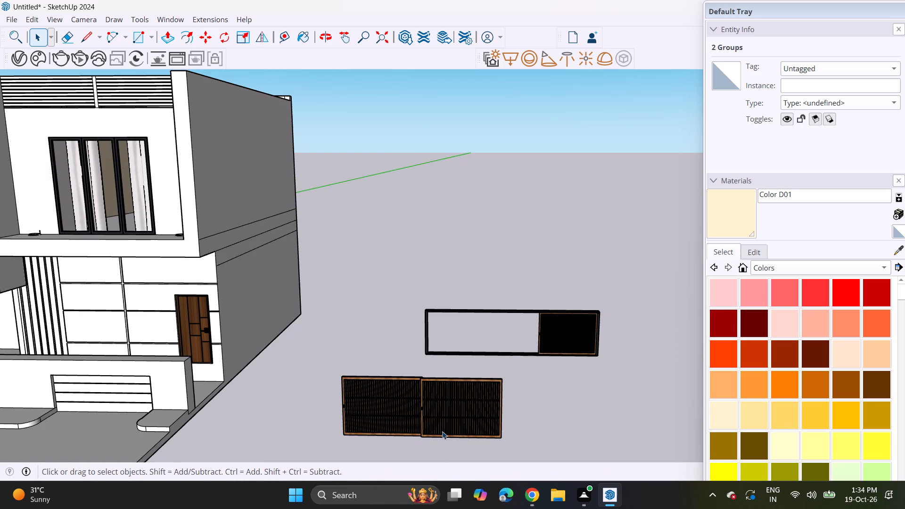
Combine the two slatted panels lying in front of the frame into a single group.
middle_click_drag(399, 399, 345, 429)
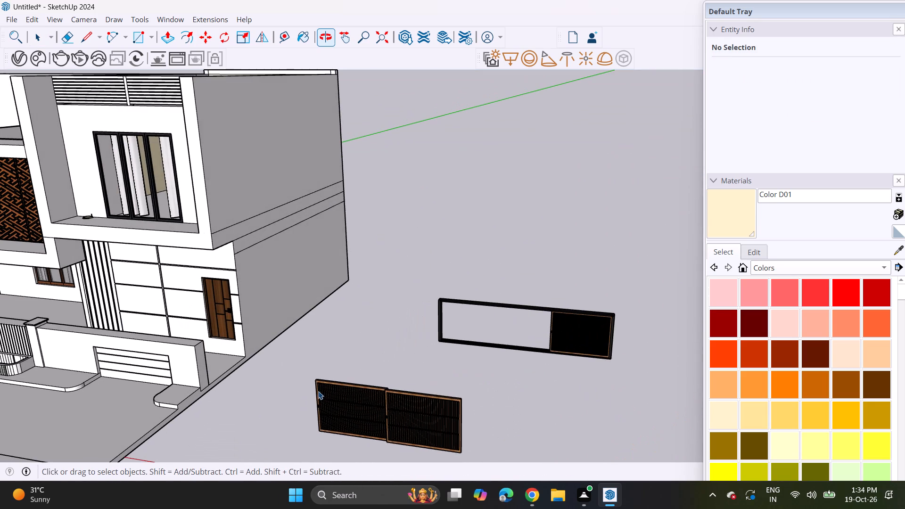
left_click_drag(298, 349, 471, 477)
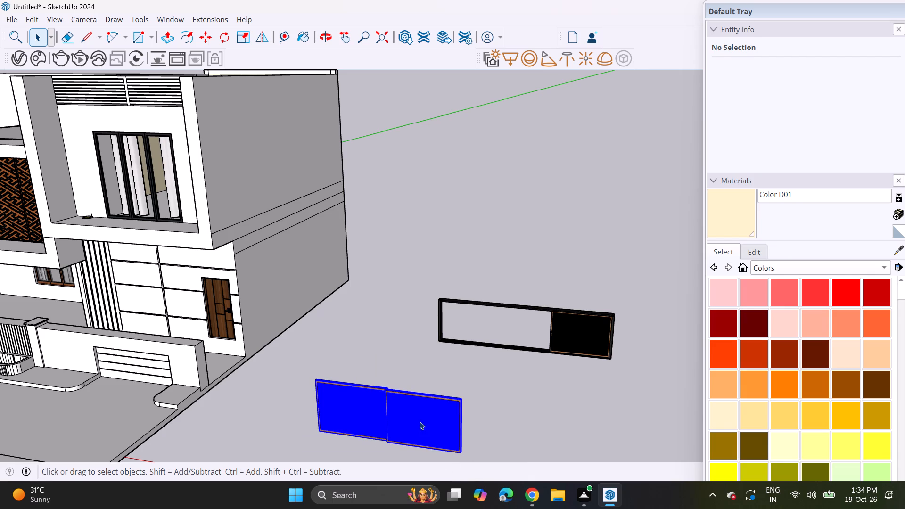
right_click(421, 414)
left_click(460, 316)
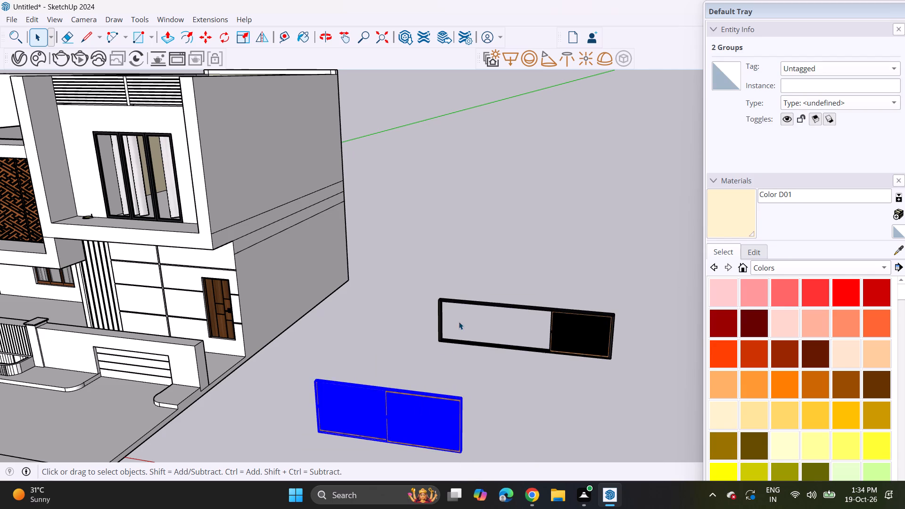
Move the grouped two-panel gate to the driveway opening, placing its top corner against the panelled wall's end pillar.
scroll(399, 386, "down", 3)
key("m")
left_click(336, 380)
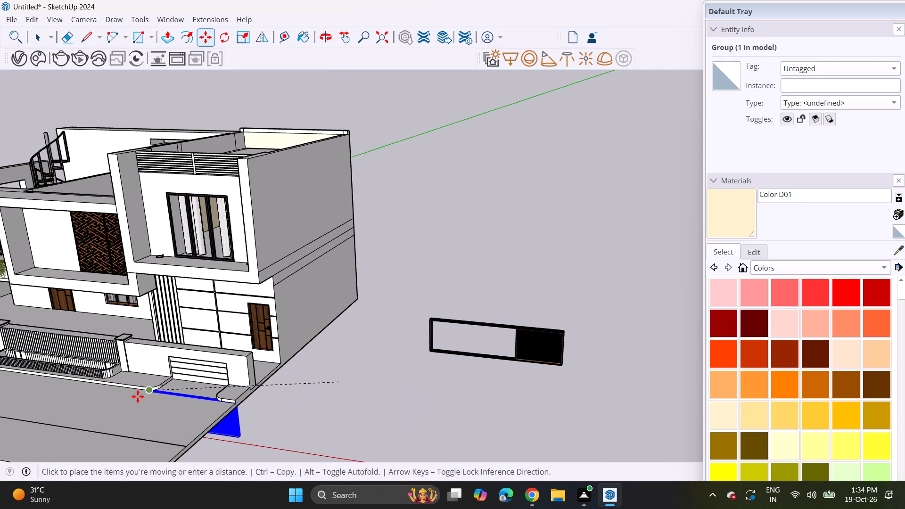
middle_click_drag(138, 396, 624, 308, "shift")
scroll(298, 258, "up", 4)
scroll(277, 225, "up", 7)
left_click(274, 227)
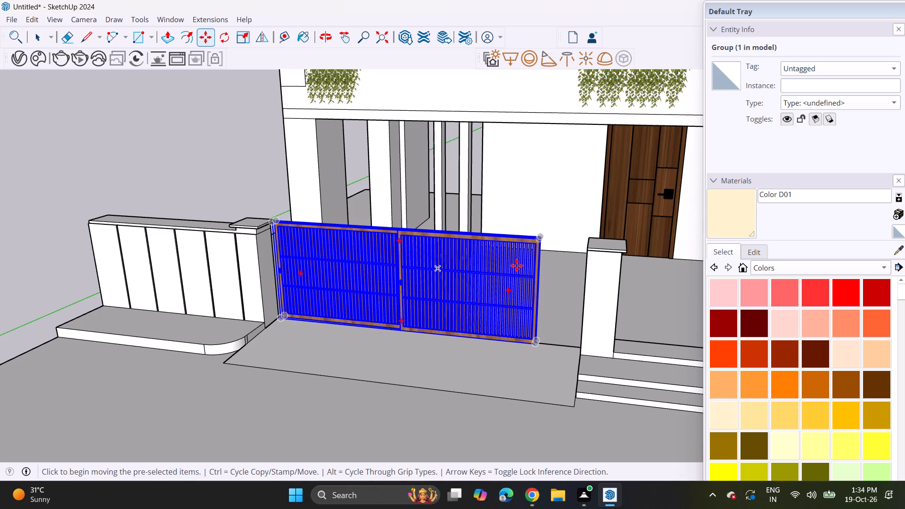
Scale the driveway gate lengthwise until its free end reaches the pillar beside the entrance steps.
middle_click_drag(518, 267, 378, 289)
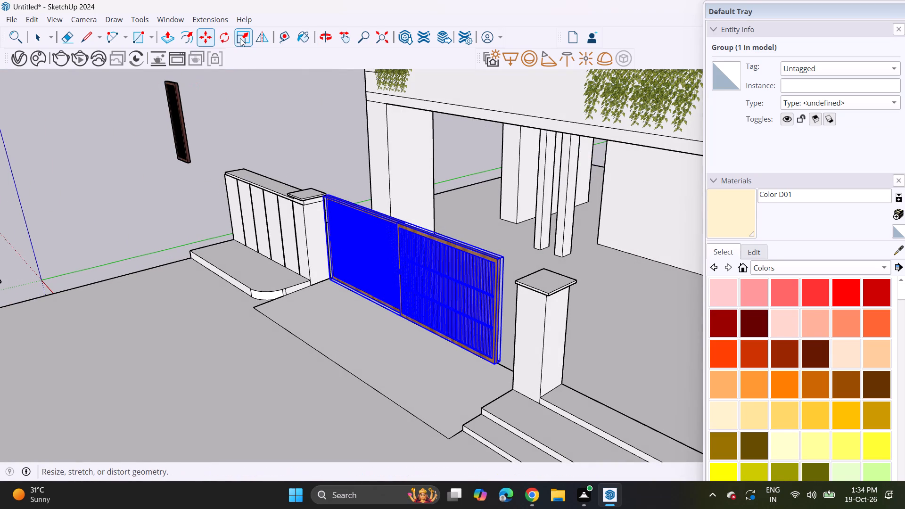
left_click(240, 38)
left_click(503, 313)
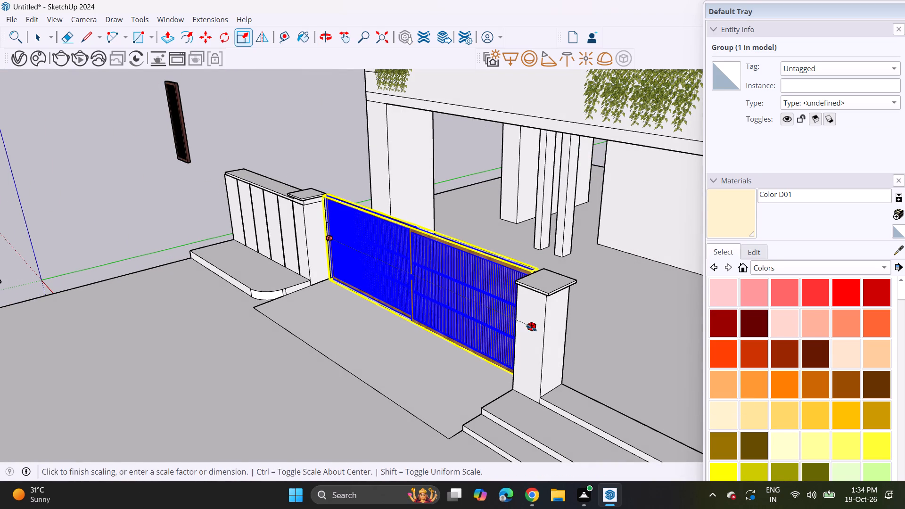
left_click(516, 322)
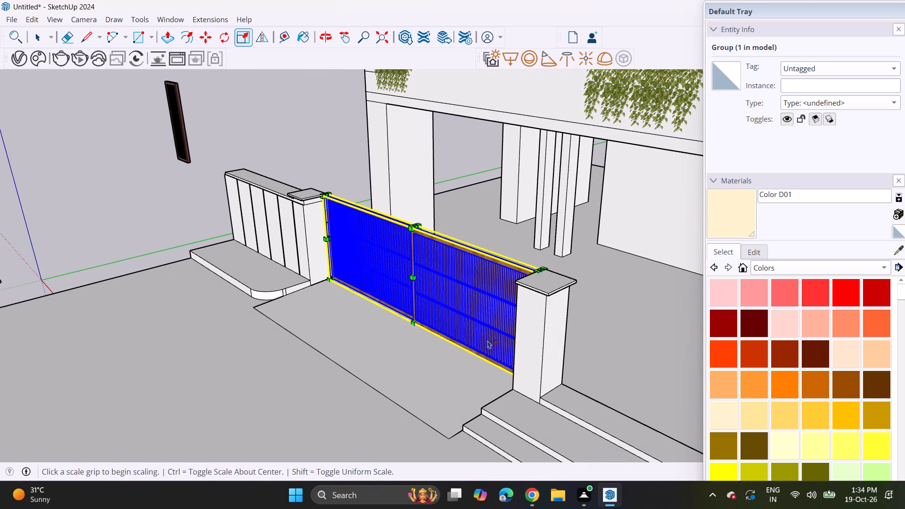
middle_click_drag(487, 339, 626, 273)
key("space")
left_click(186, 162)
Scale the driveway gate's other end outward to close the gap at the panelled wall's end pillar.
scroll(178, 205, "down", 2)
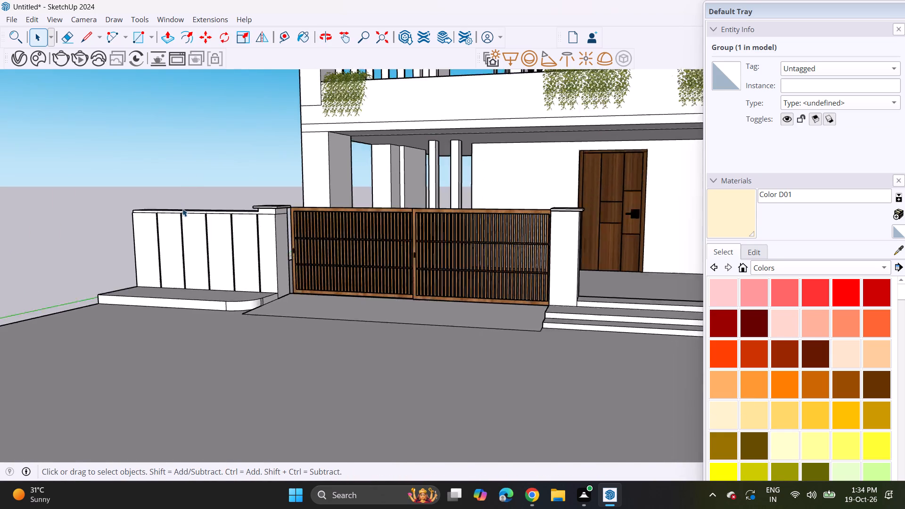
scroll(182, 208, "down", 1)
middle_click_drag(247, 252, 280, 294)
scroll(291, 266, "up", 9)
left_click(247, 228)
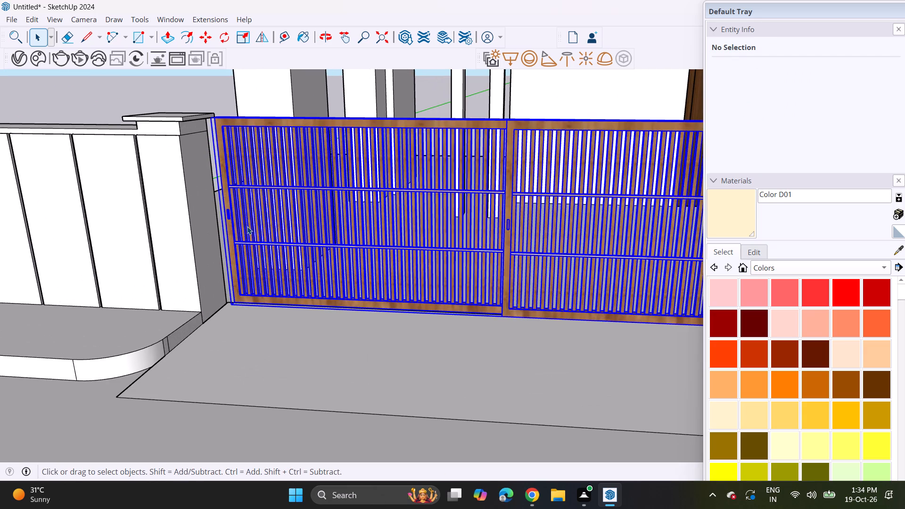
middle_click_drag(247, 226, 311, 304)
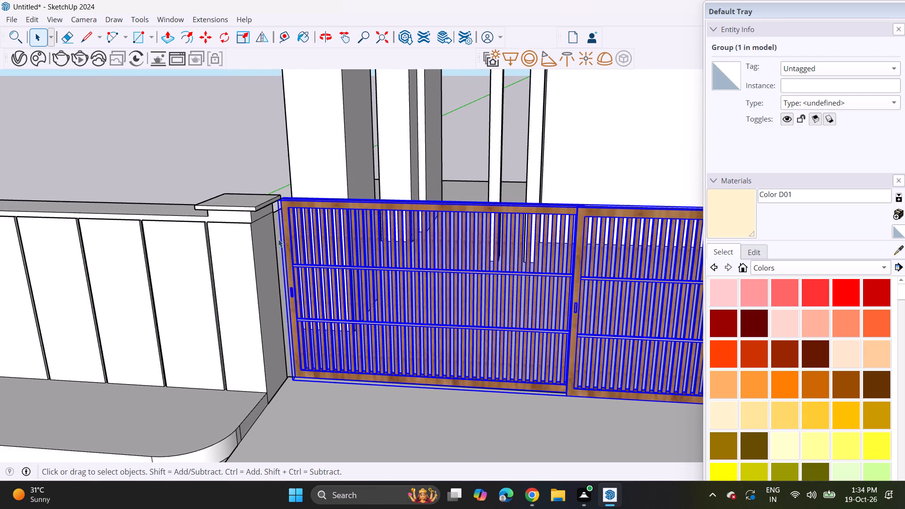
left_click(234, 41)
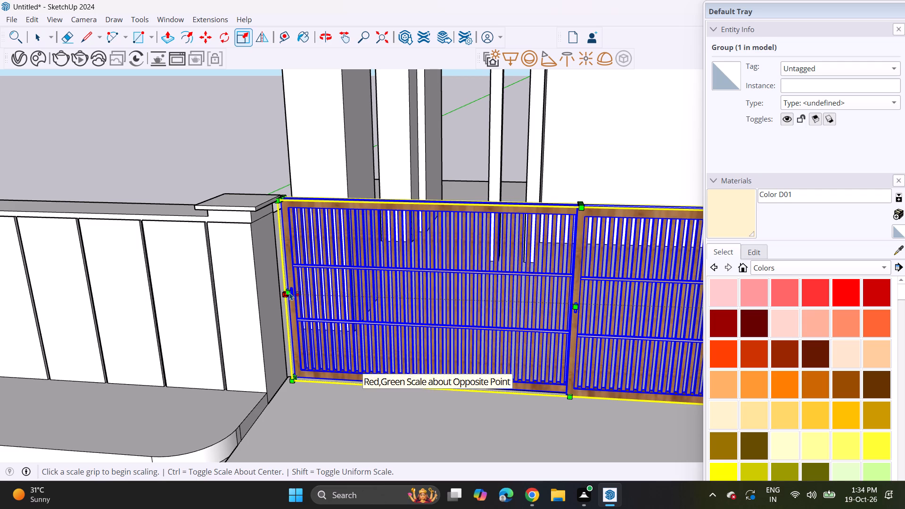
left_click(290, 293)
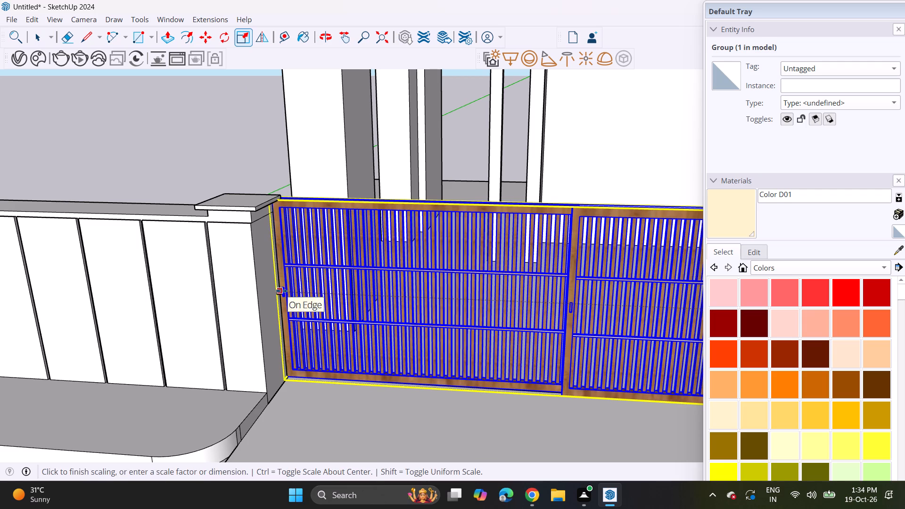
left_click(280, 291)
key("space")
left_click(250, 176)
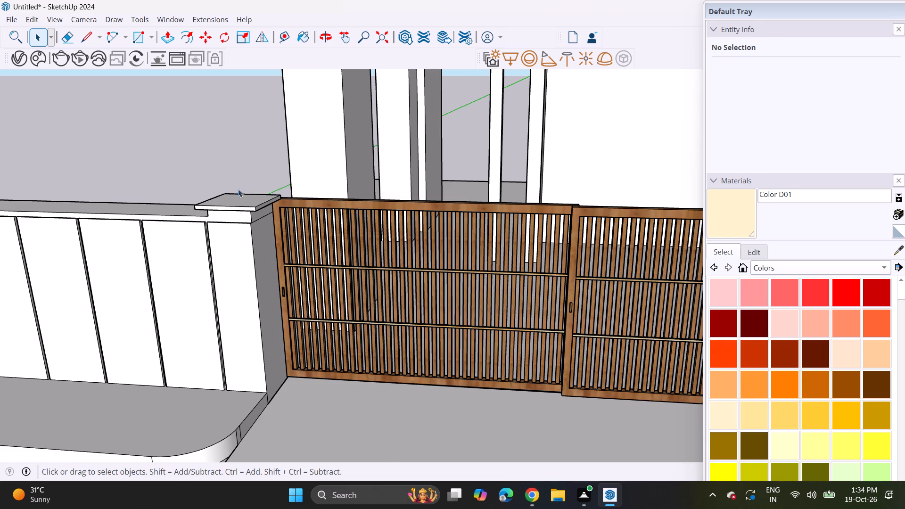
Check the fitted driveway gate and the front boundary from several distances and angles.
scroll(217, 262, "down", 6)
left_click(207, 163)
key("space")
scroll(229, 230, "down", 2)
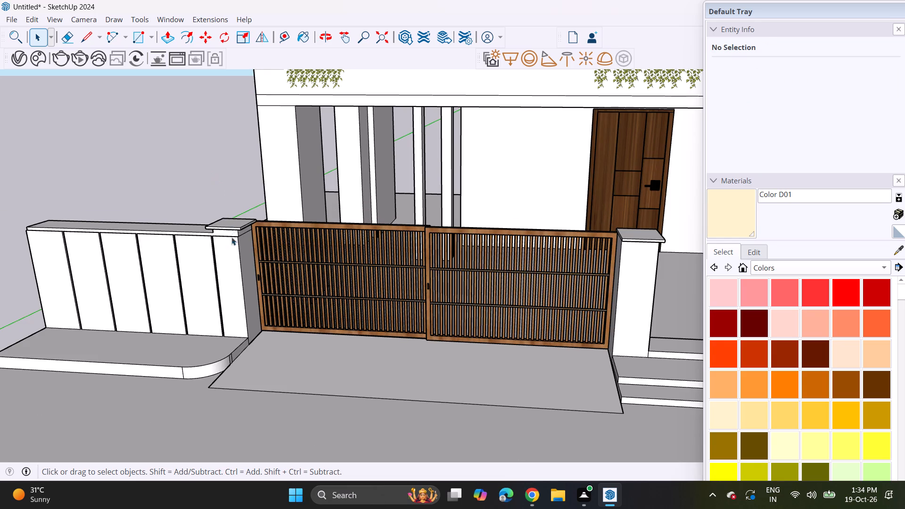
scroll(231, 237, "down", 11)
middle_click_drag(266, 273, 284, 229)
left_click(218, 211)
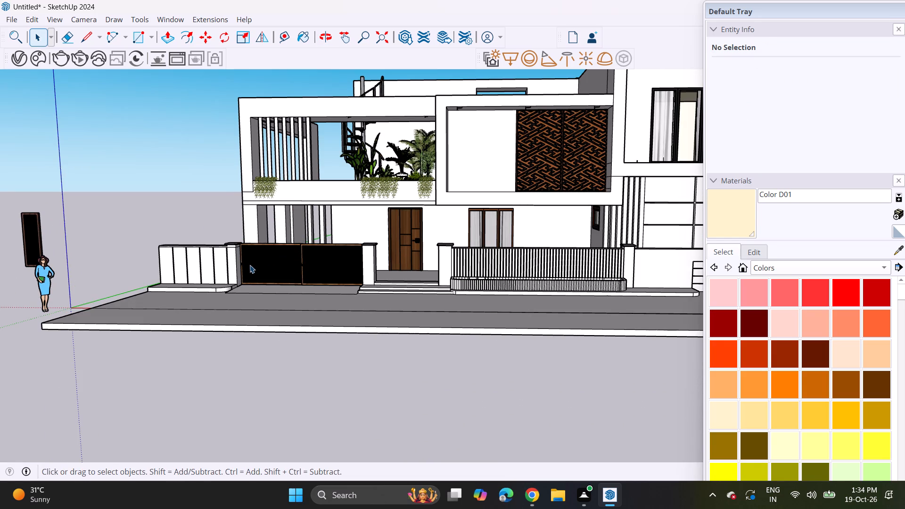
scroll(312, 296, "up", 2)
scroll(249, 300, "up", 4)
middle_click_drag(271, 297, 304, 282)
middle_click_drag(320, 270, 321, 271)
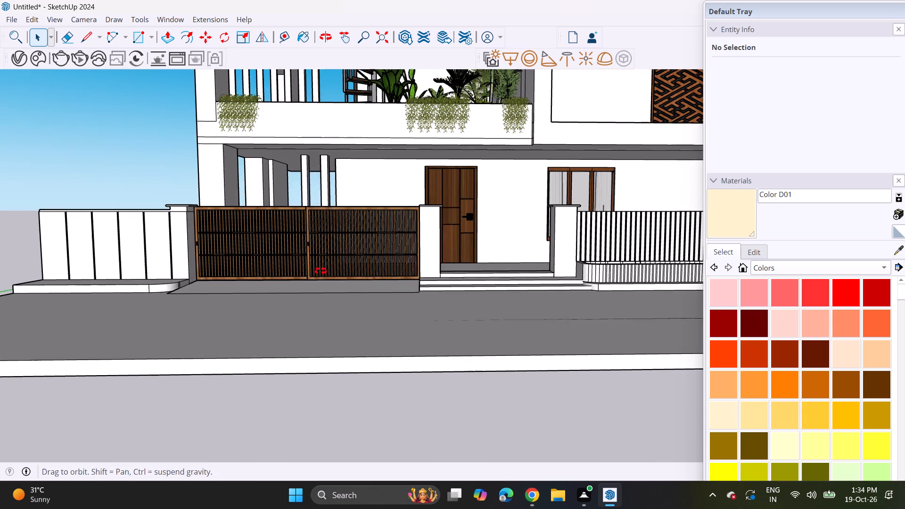
middle_click_drag(321, 271, 339, 268)
middle_click_drag(337, 270, 0, 343, "shift")
Move the remaining slatted panel out of the frame to the entrance opening, against the pillar on the slatted fence side.
scroll(132, 339, "down", 9)
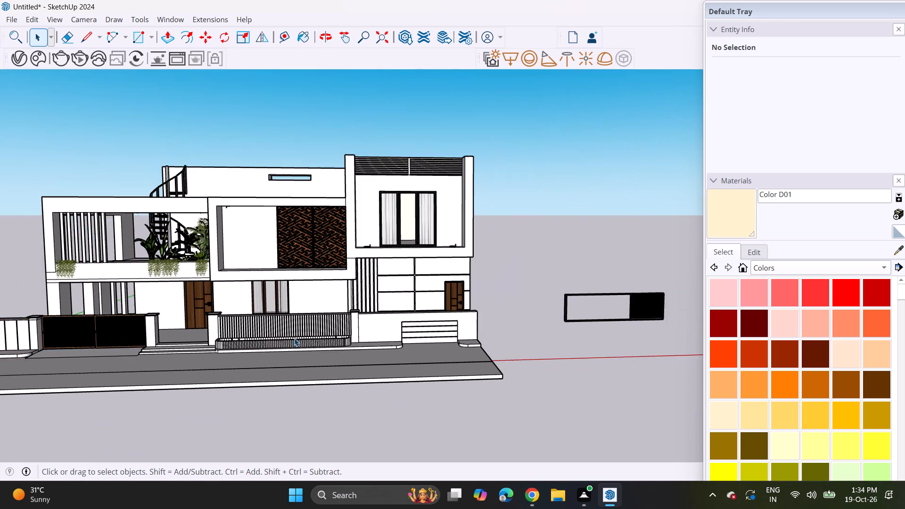
scroll(294, 338, "down", 2)
left_click(605, 307)
scroll(605, 318, "up", 5)
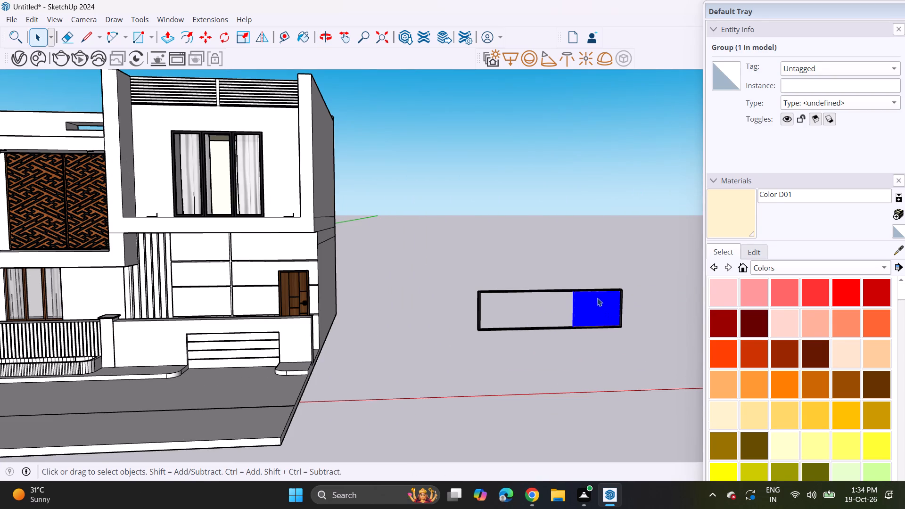
key("m")
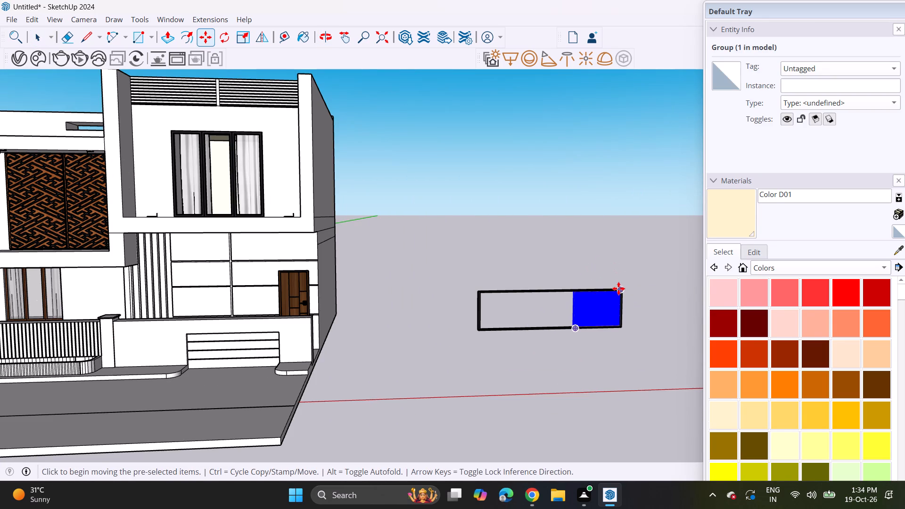
left_click(618, 288)
middle_click_drag(172, 320, 512, 306, "shift")
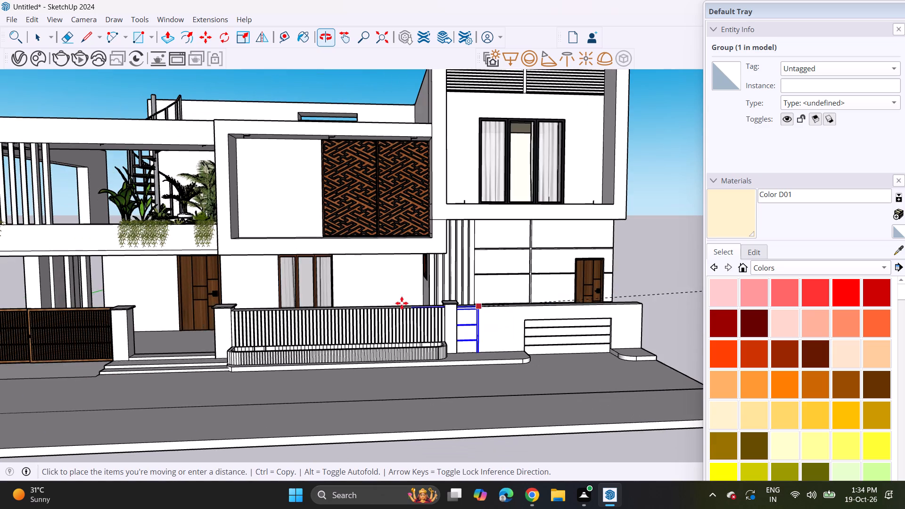
scroll(205, 309, "up", 7)
middle_click_drag(215, 312, 479, 275)
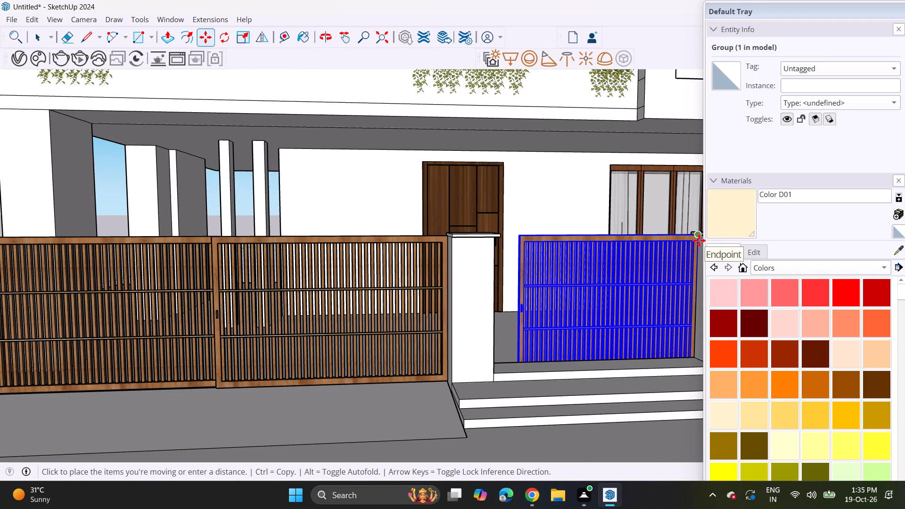
left_click(699, 240)
Raise the entrance panel by its bottom corner so that it rests on the top step between the pillars.
middle_click_drag(641, 297, 503, 265)
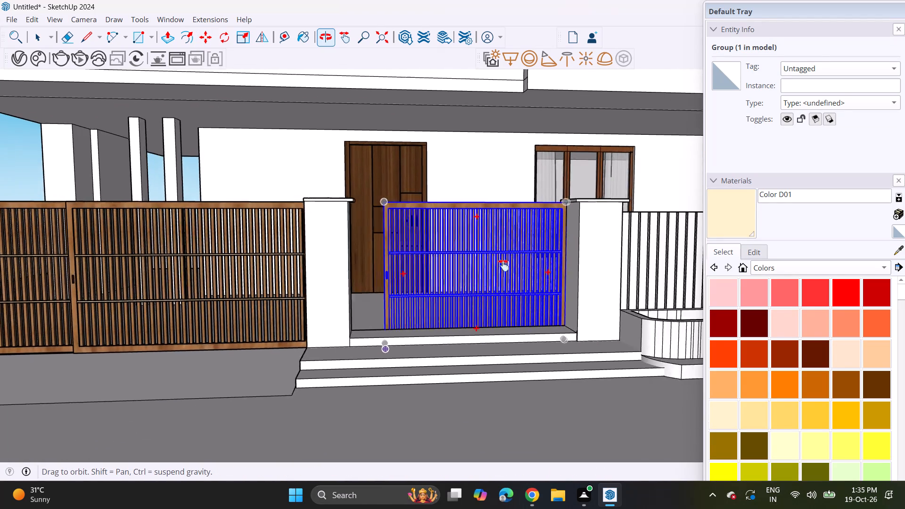
middle_click_drag(503, 265, 436, 268)
middle_click_drag(436, 268, 398, 325)
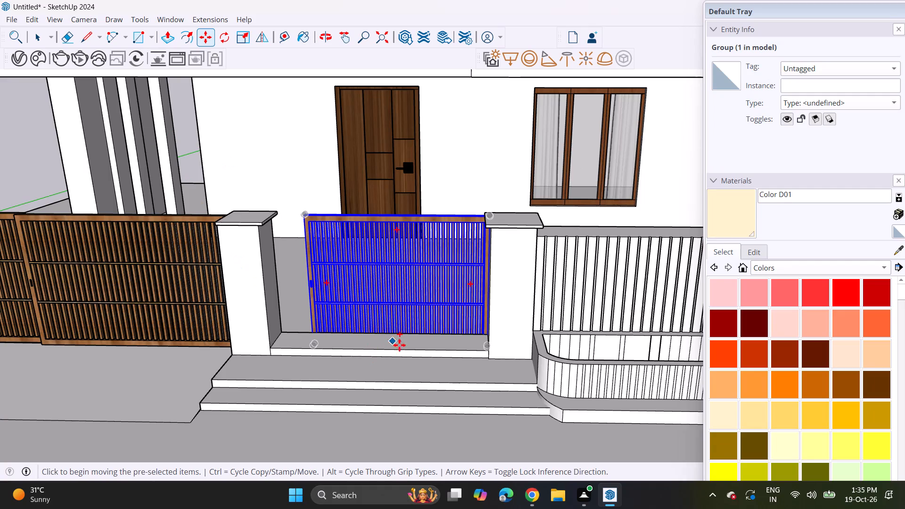
middle_click_drag(471, 338, 558, 336)
left_click(487, 341)
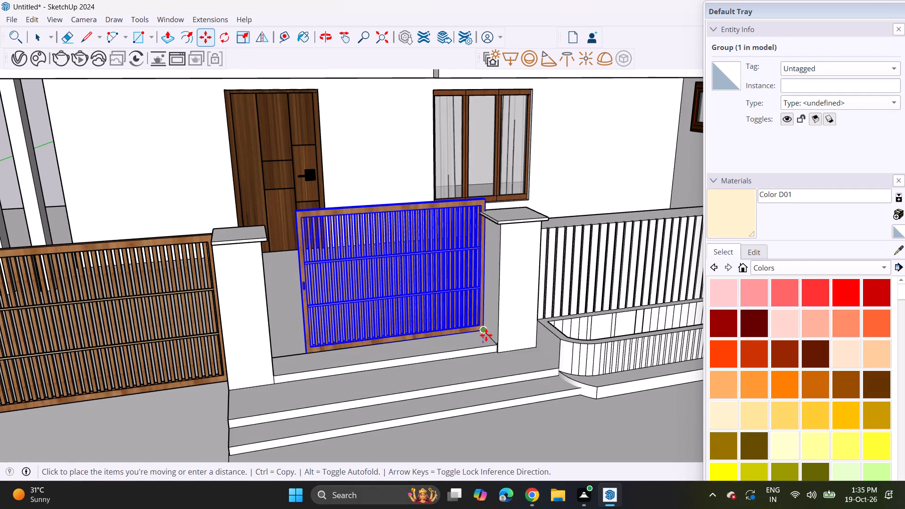
left_click(486, 335)
Scale the entrance panel to fit its opening, reducing its height to just under the pillar cap and widening it to the driveway-side pillar.
left_click(246, 44)
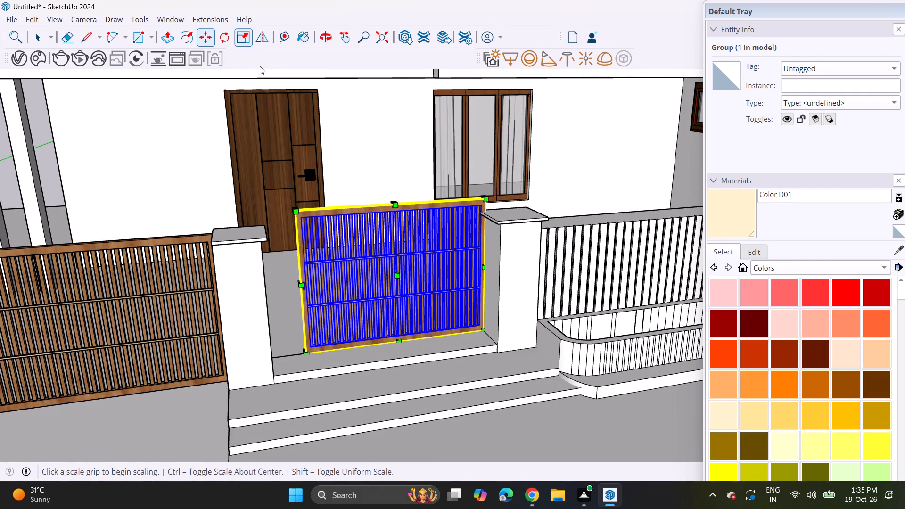
left_click(396, 200)
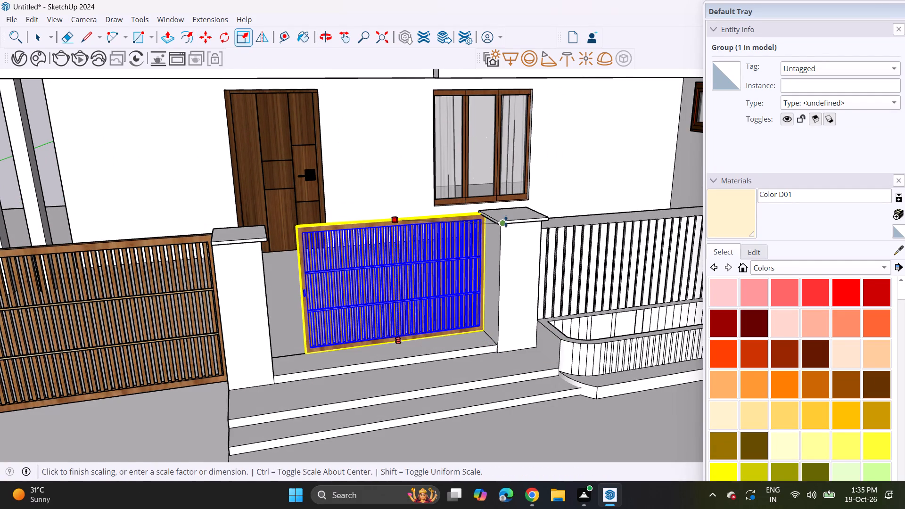
left_click(507, 222)
middle_click_drag(300, 296, 390, 304)
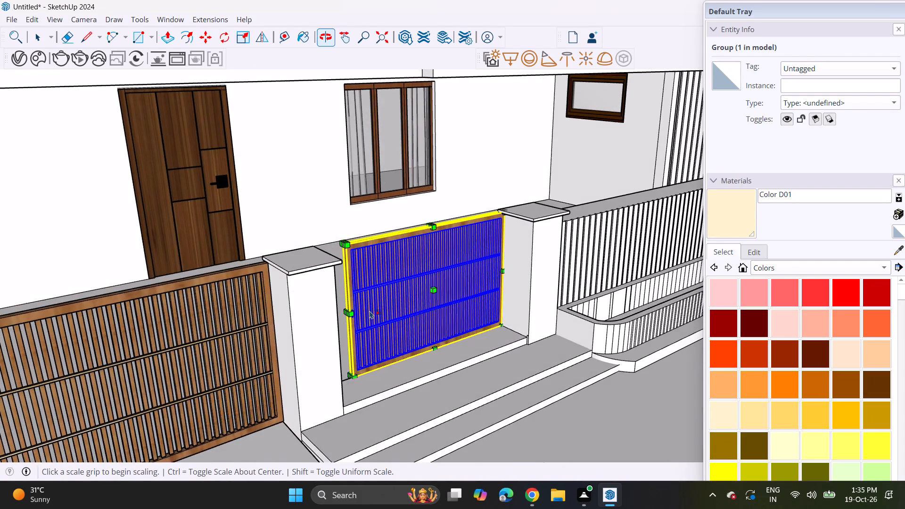
scroll(357, 314, "up", 2)
left_click(344, 312)
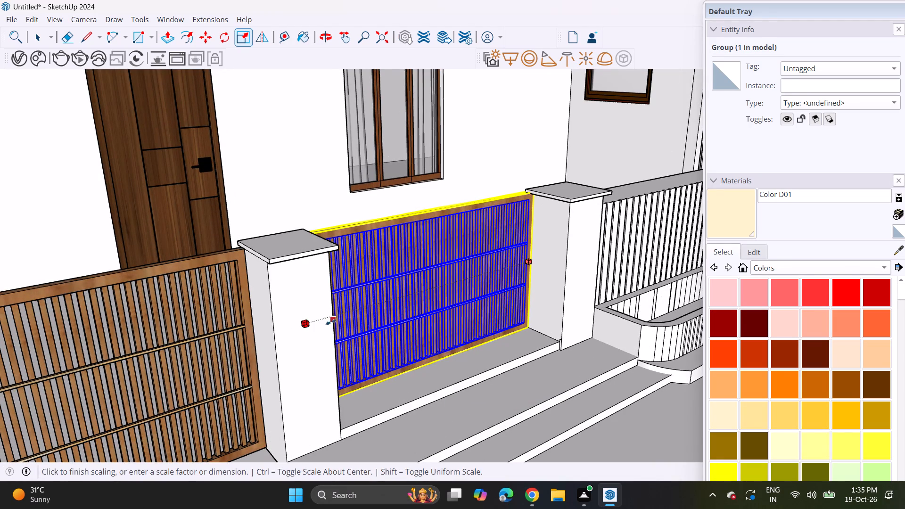
left_click(330, 322)
middle_click_drag(353, 323, 162, 252)
scroll(170, 248, "down", 8)
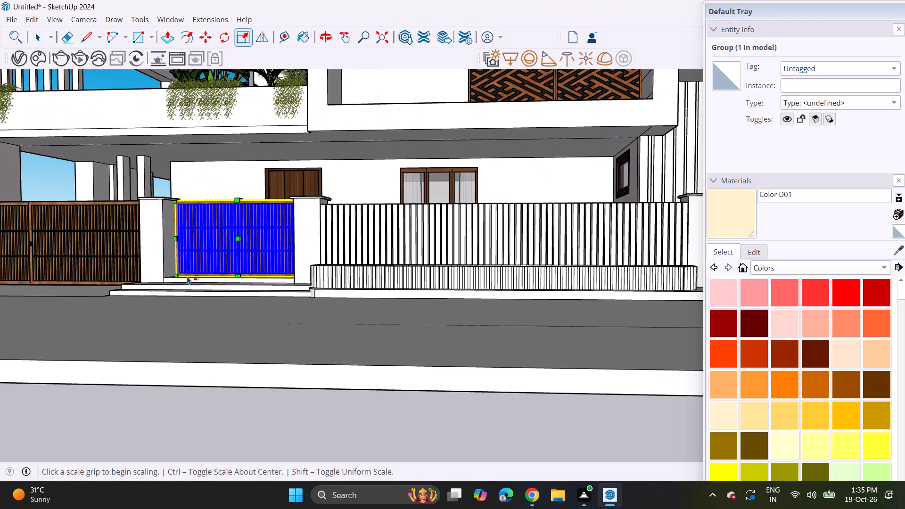
scroll(187, 276, "down", 11)
middle_click_drag(165, 308, 315, 339, "shift")
key("space")
left_click(158, 222)
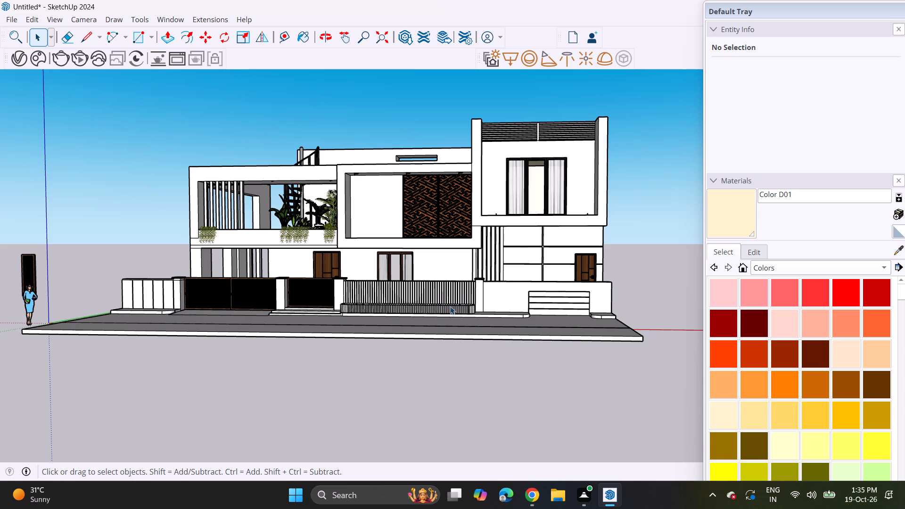
Copy the potted-plant component from the upper balcony to the empty ground beside the house, near the spare rectangular frame.
middle_click_drag(344, 301, 417, 407)
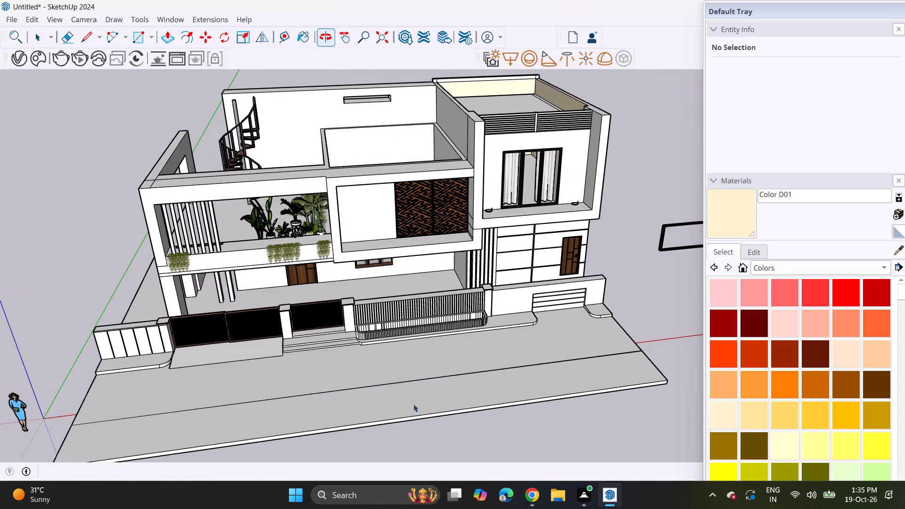
scroll(441, 325, "up", 6)
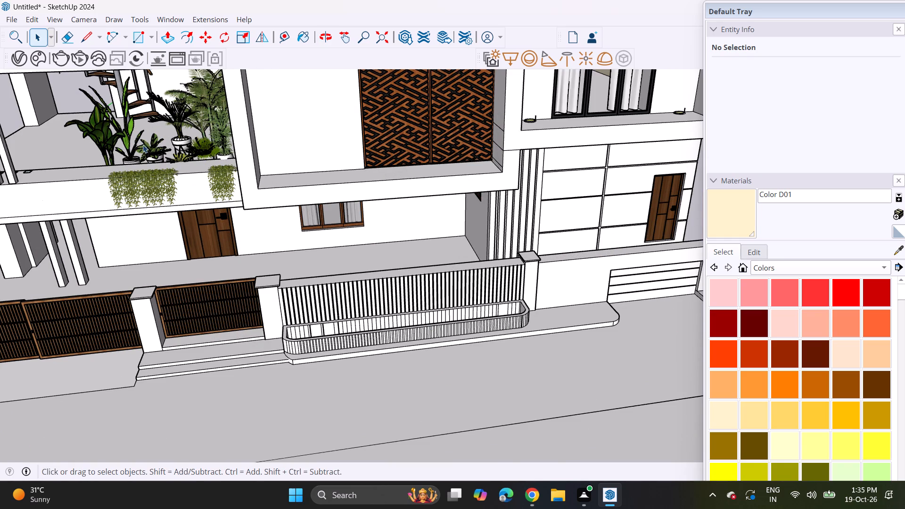
left_click(153, 147)
key("m")
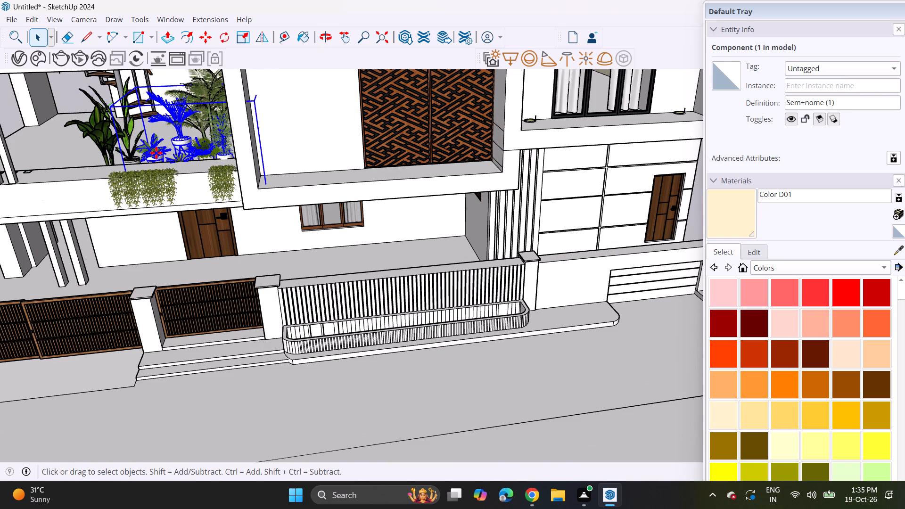
left_click(157, 147)
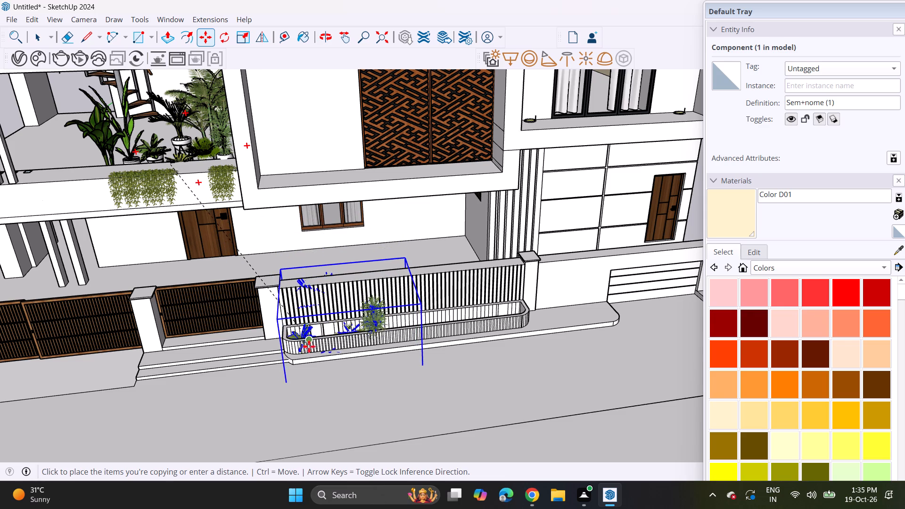
scroll(289, 363, "down", 11)
middle_click_drag(261, 371, 30, 351, "shift")
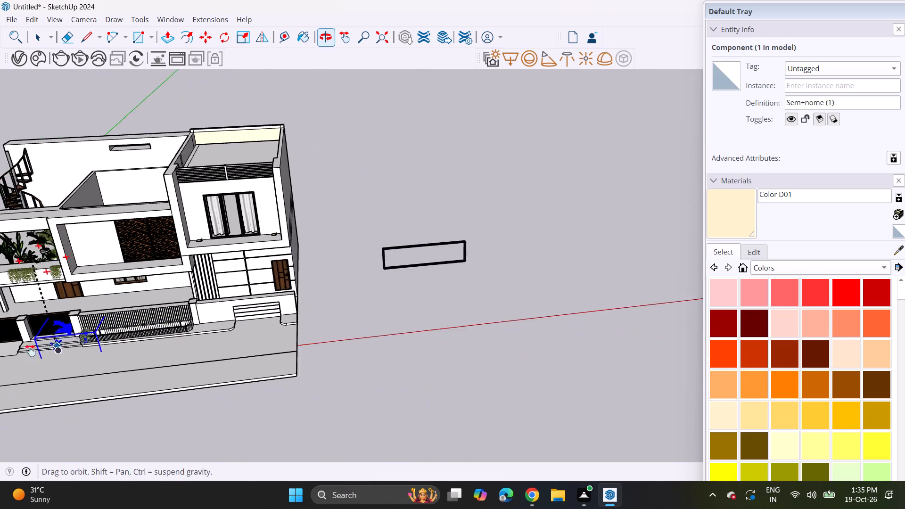
middle_click_drag(30, 351, 7, 351, "shift")
left_click(347, 303)
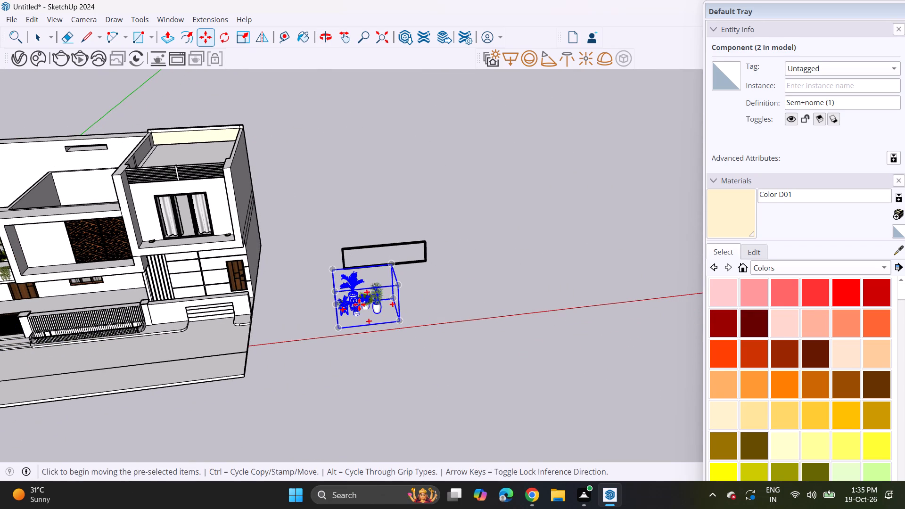
Explode the copied plant component into separate potted plants.
right_click(359, 304)
left_click(393, 94)
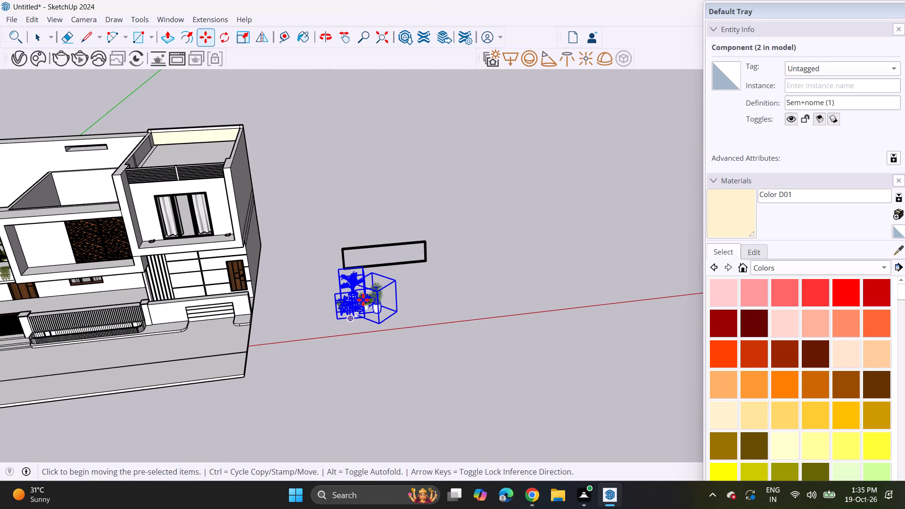
key("space")
Move the broad-leaved potted plant from the exploded set into the front planter, at its end beside the entrance pillar.
scroll(344, 312, "up", 12)
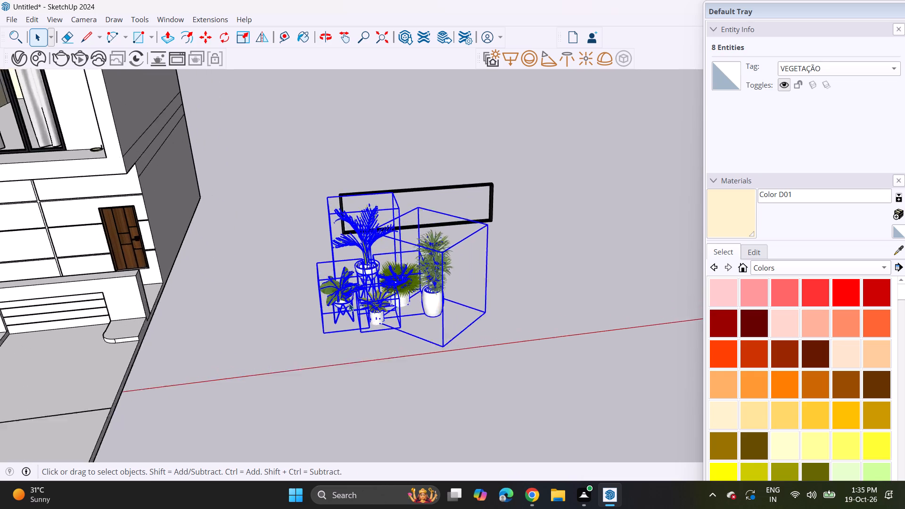
scroll(349, 303, "up", 2)
left_click(346, 301)
key("m")
left_click(350, 316)
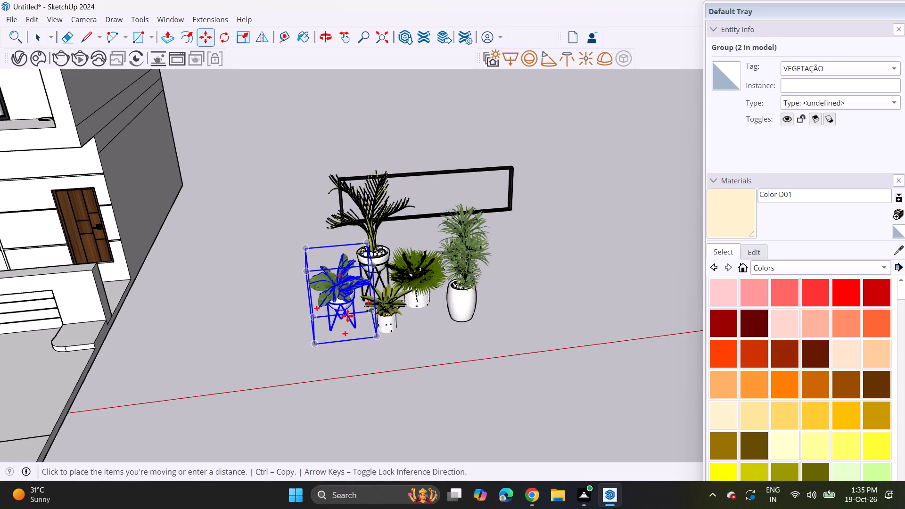
middle_click_drag(85, 361, 627, 302)
middle_click_drag(169, 326, 359, 298, "shift")
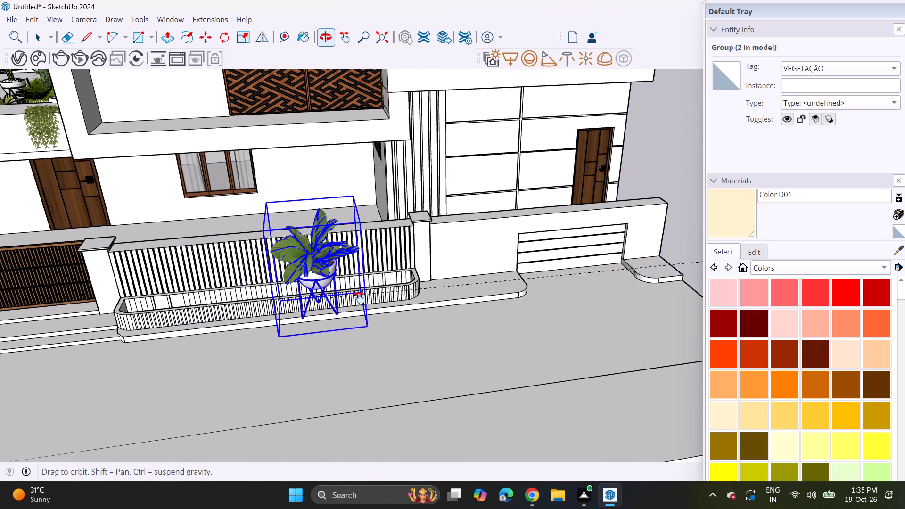
middle_click_drag(359, 298, 456, 298, "shift")
scroll(229, 305, "up", 4)
middle_click_drag(217, 304, 61, 334)
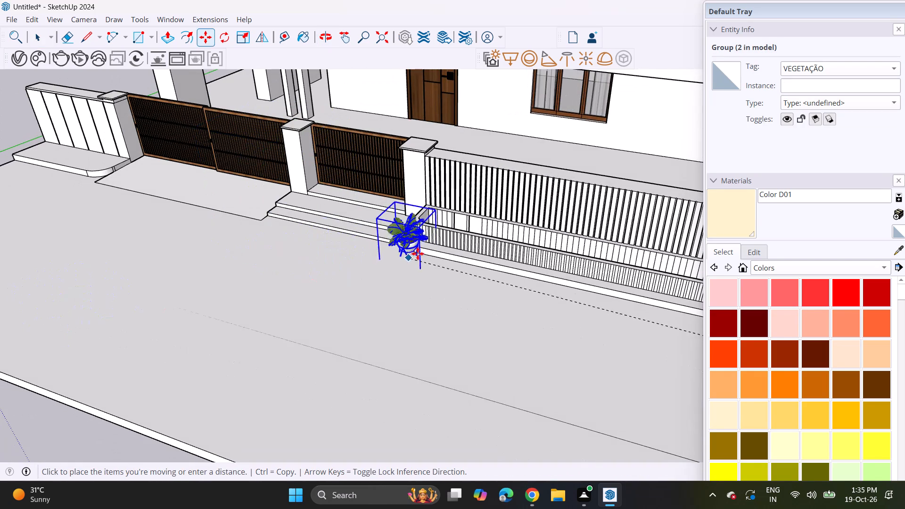
left_click(412, 259)
scroll(425, 254, "up", 6)
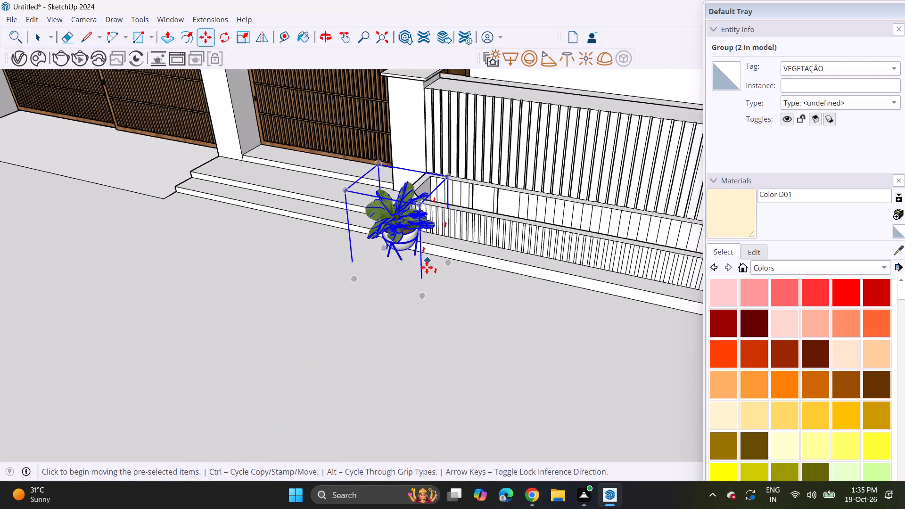
left_click(423, 304)
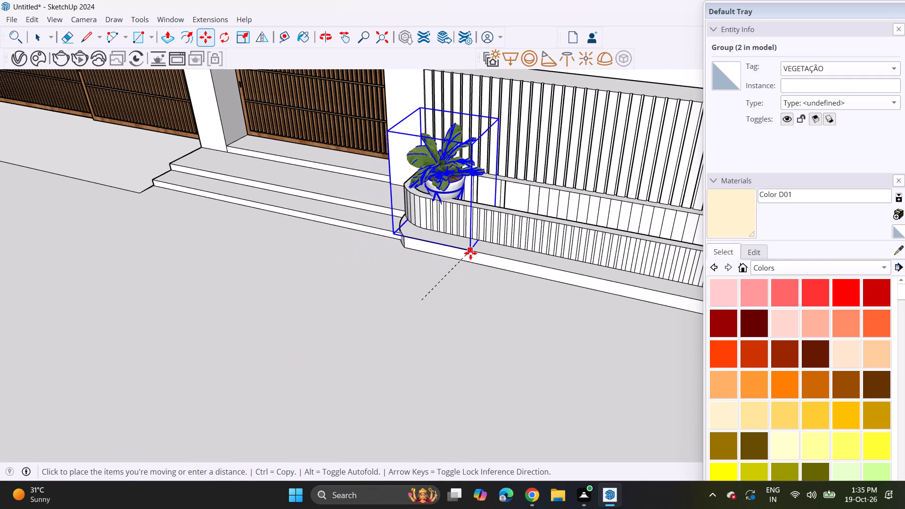
left_click(479, 245)
Copy the small spiky potted plant from the exploded set into the front planter, next to the broad-leaved plant.
middle_click_drag(461, 254, 558, 139)
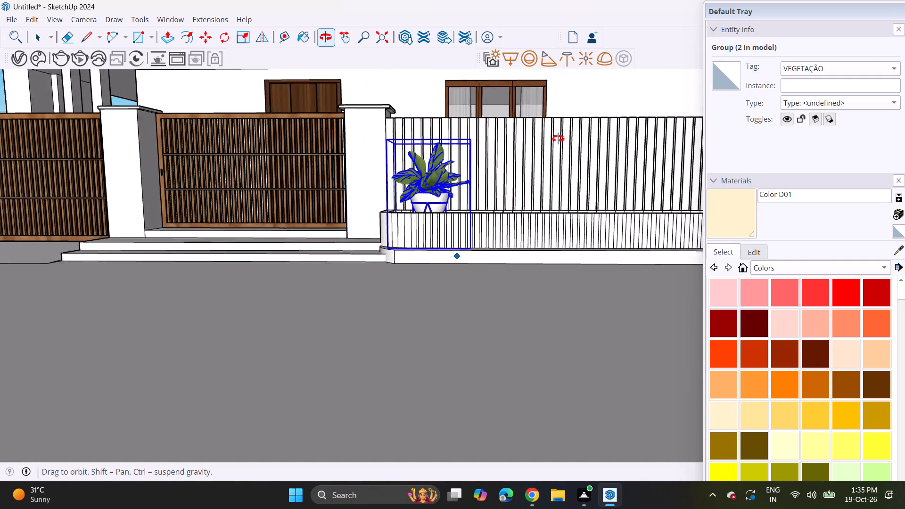
middle_click_drag(558, 139, 567, 134)
scroll(561, 143, "up", 1)
scroll(497, 190, "down", 9)
middle_click_drag(490, 209, 263, 255)
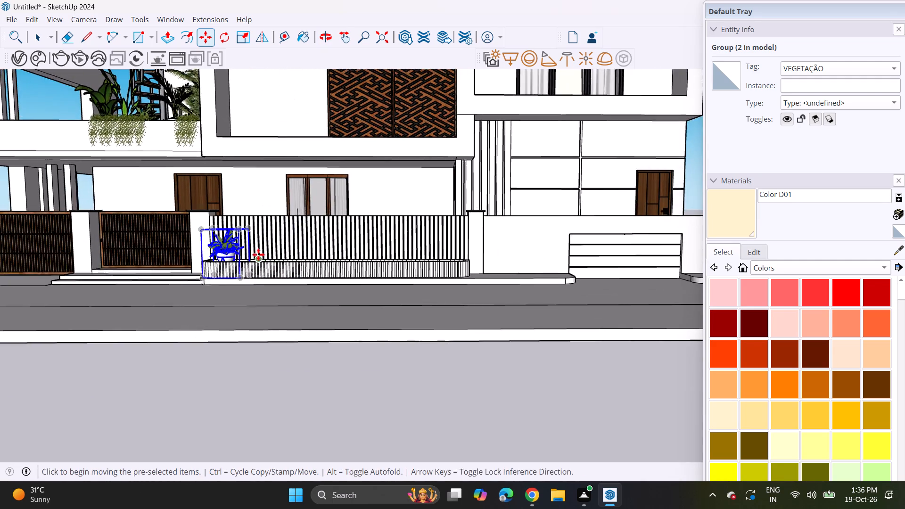
scroll(258, 254, "down", 9)
middle_click_drag(400, 257, 339, 261, "shift")
key("space")
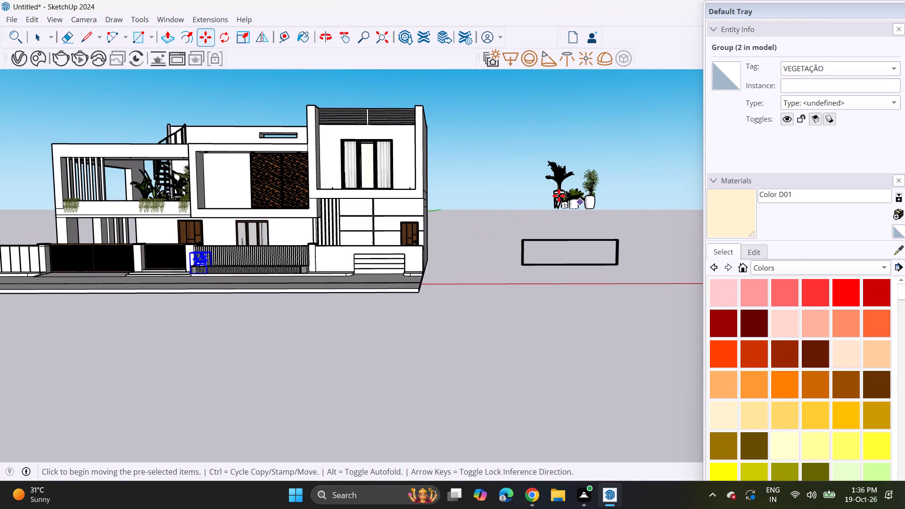
left_click(559, 196)
key("m")
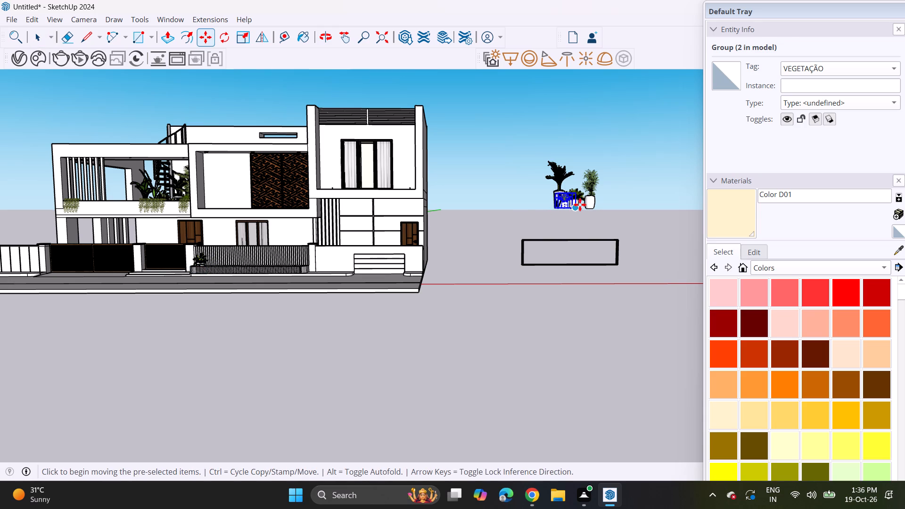
left_click(580, 205)
middle_click_drag(176, 291, 370, 290, "shift")
scroll(387, 274, "up", 4)
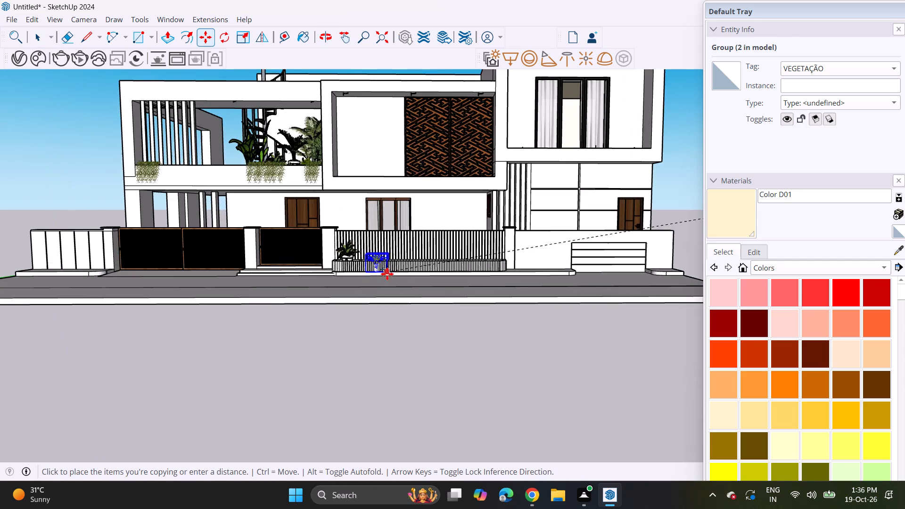
scroll(386, 273, "up", 7)
middle_click_drag(378, 262, 372, 312)
scroll(362, 283, "up", 4)
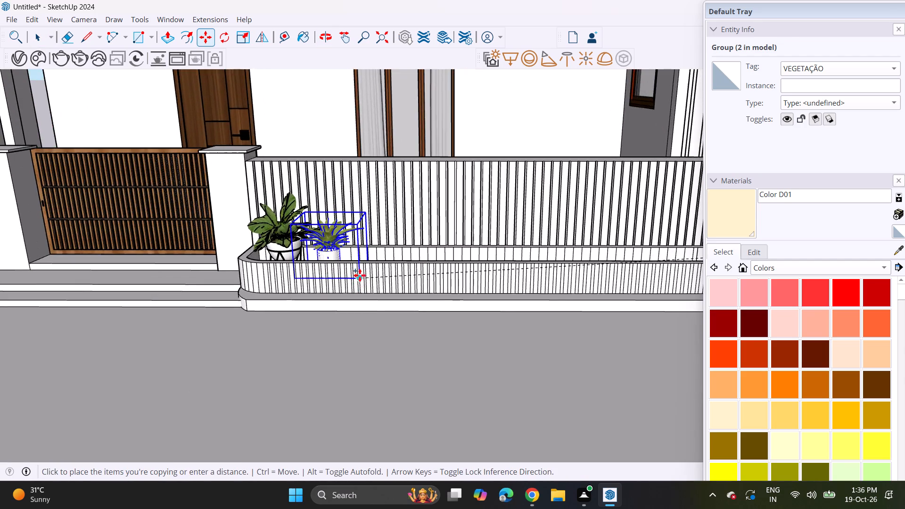
scroll(357, 272, "up", 4)
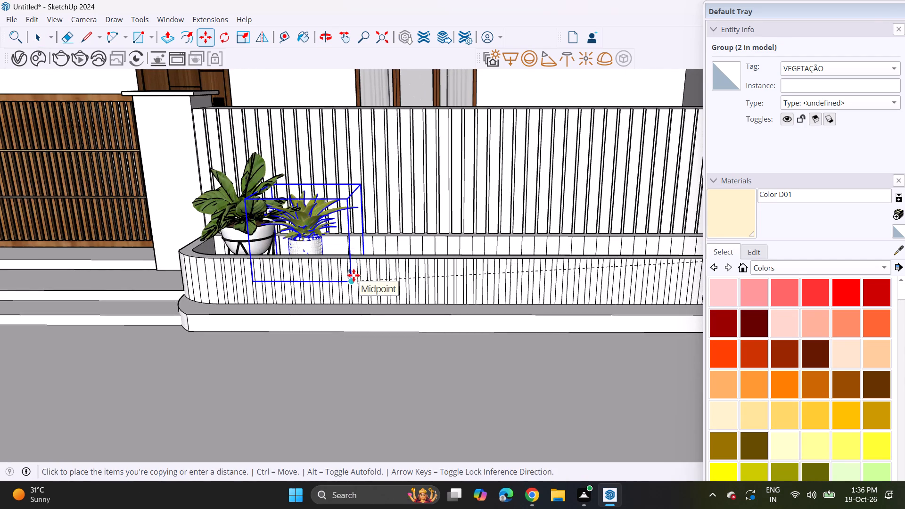
left_click(354, 275)
Move the potted palm from the exploded set to the slatted fence and planter at the front of the house.
middle_click_drag(365, 267, 372, 223)
scroll(375, 219, "down", 10)
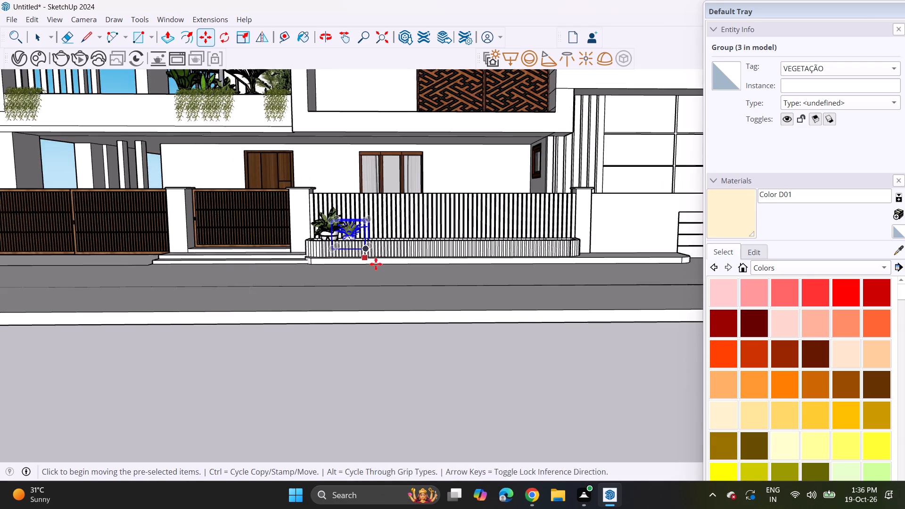
scroll(376, 264, "down", 10)
middle_click_drag(393, 241, 153, 292, "shift")
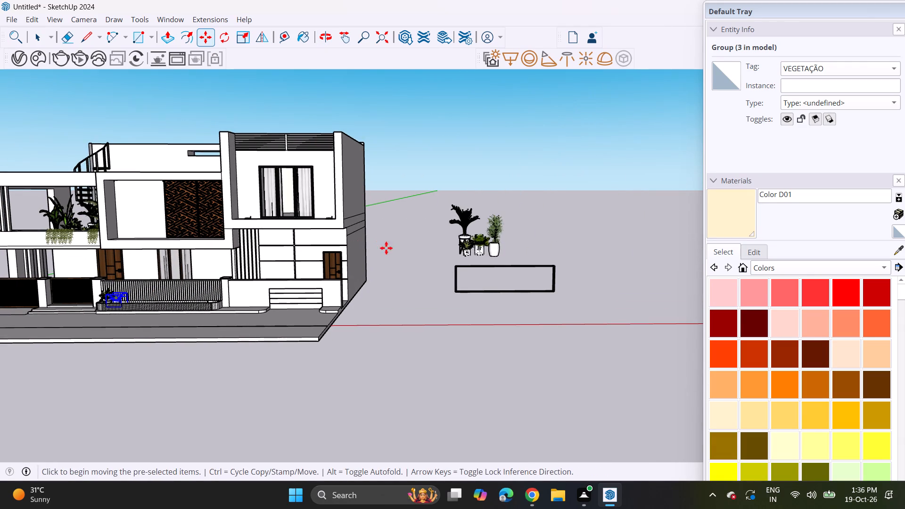
key("space")
left_click(461, 216)
key("m")
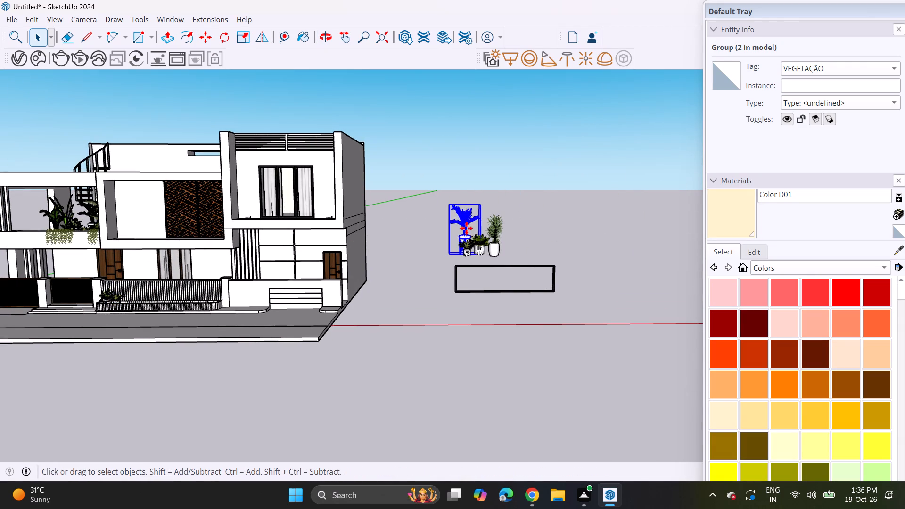
left_click(461, 224)
middle_click_drag(201, 277, 376, 293, "shift")
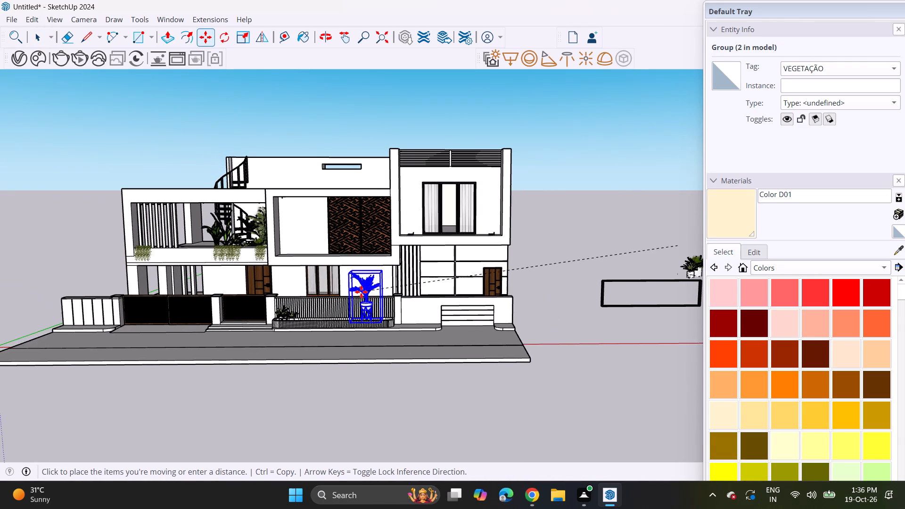
scroll(336, 293, "up", 8)
scroll(378, 296, "up", 1)
middle_click_drag(388, 294, 208, 340)
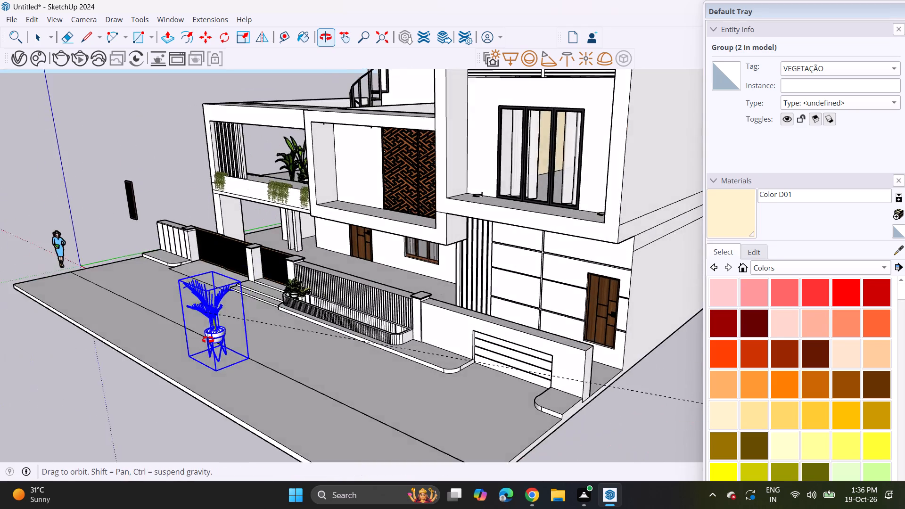
middle_click_drag(208, 340, 249, 336)
middle_click_drag(280, 331, 296, 328)
left_click(324, 316)
Shift the palm by its bottom corner to the planter's far end near the boundary wall pillar, and lower it into the planter.
middle_click_drag(351, 323, 345, 324)
scroll(351, 323, "up", 3)
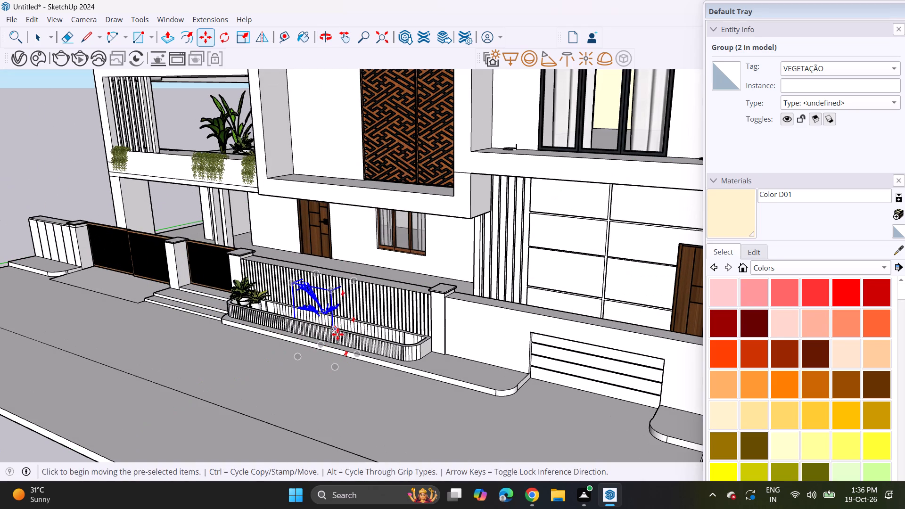
left_click(337, 363)
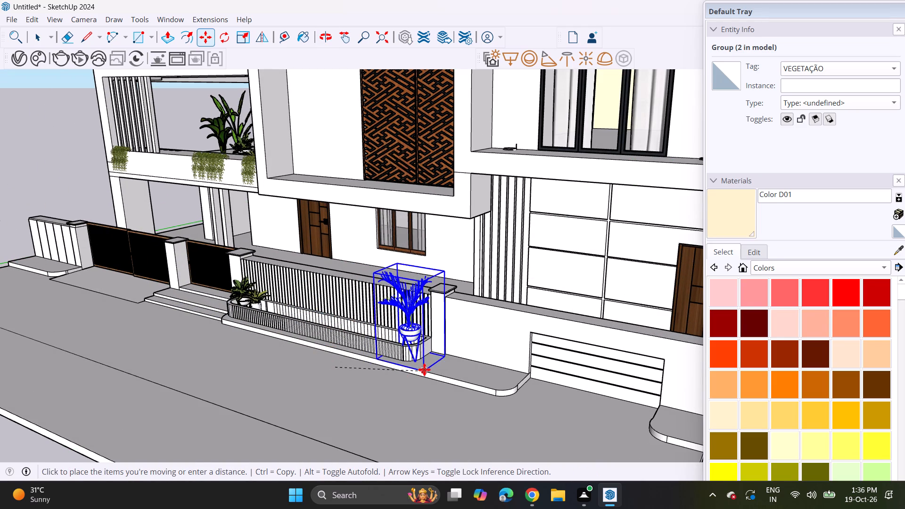
left_click(418, 365)
middle_click_drag(409, 312, 432, 287)
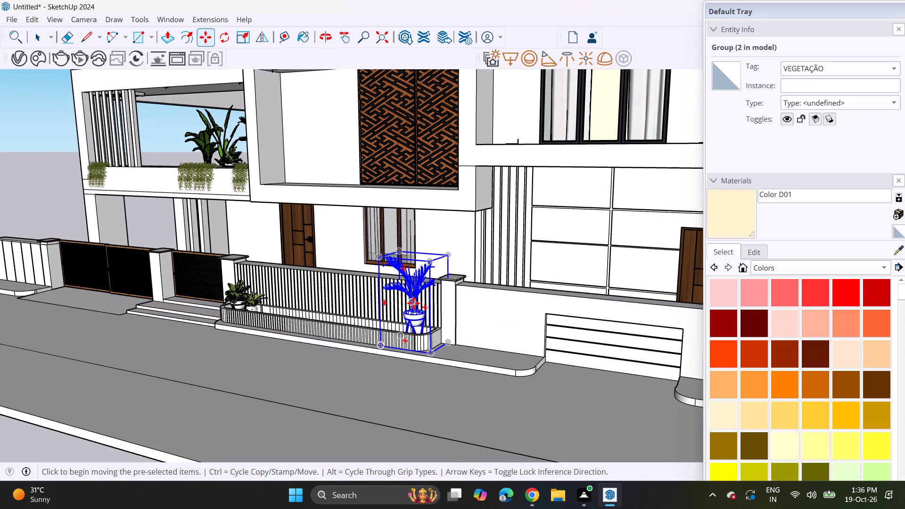
left_click(413, 303)
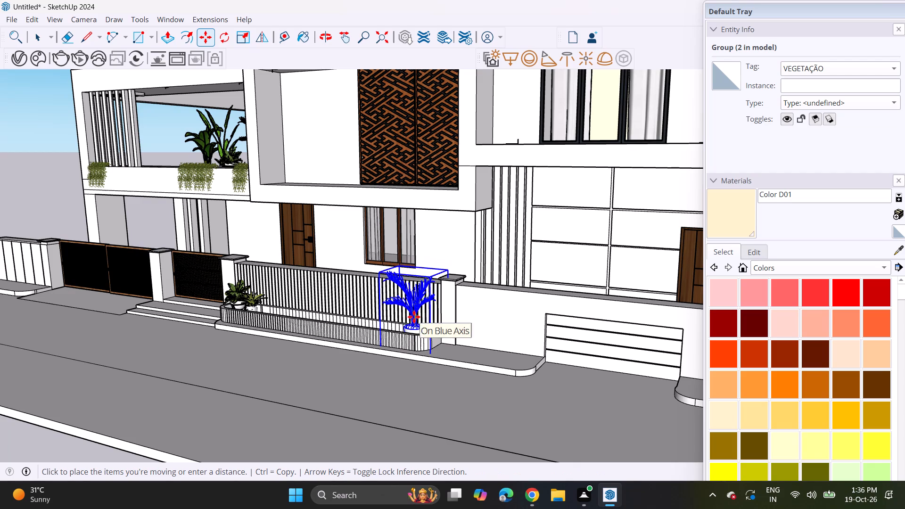
left_click(414, 317)
key("space")
left_click(356, 287)
Move the tall bushy potted plant from the exploded set to the front planter area near the entrance pillar.
scroll(338, 324, "down", 3)
middle_click_drag(336, 355, 420, 322)
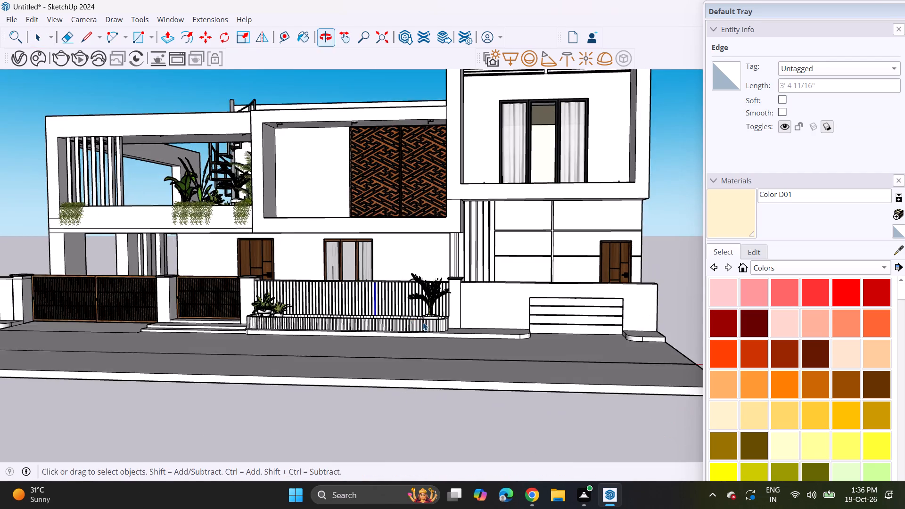
scroll(416, 328, "down", 3)
middle_click_drag(410, 334, 310, 350, "shift")
middle_click_drag(353, 352, 410, 357)
scroll(429, 357, "down", 8)
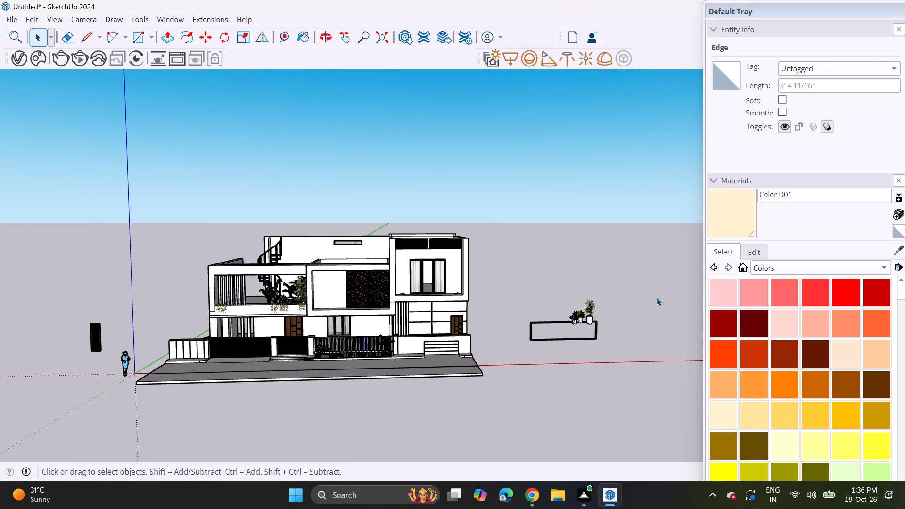
scroll(693, 288, "up", 4)
scroll(506, 332, "up", 2)
scroll(564, 328, "up", 4)
left_click(564, 328)
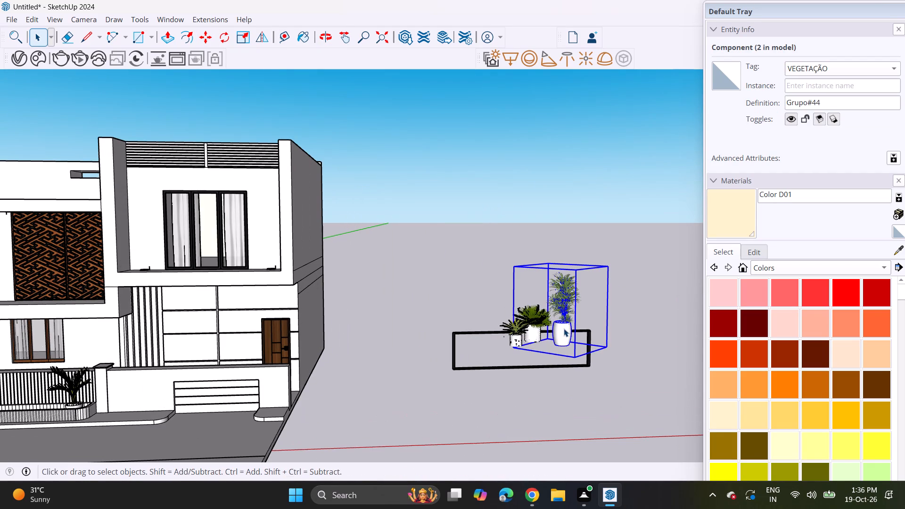
key("m")
left_click(564, 328)
middle_click_drag(78, 421, 546, 404, "shift")
scroll(233, 386, "up", 3)
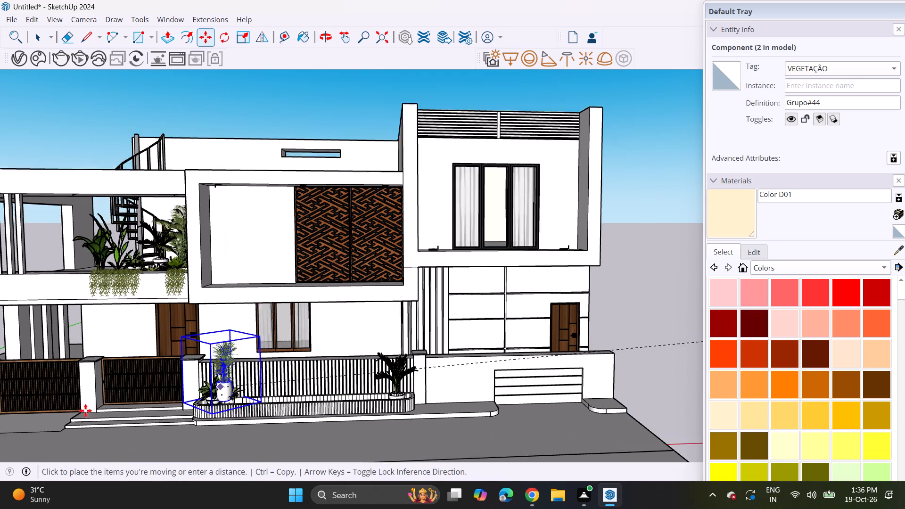
scroll(215, 394, "up", 1)
middle_click_drag(284, 395, 246, 461)
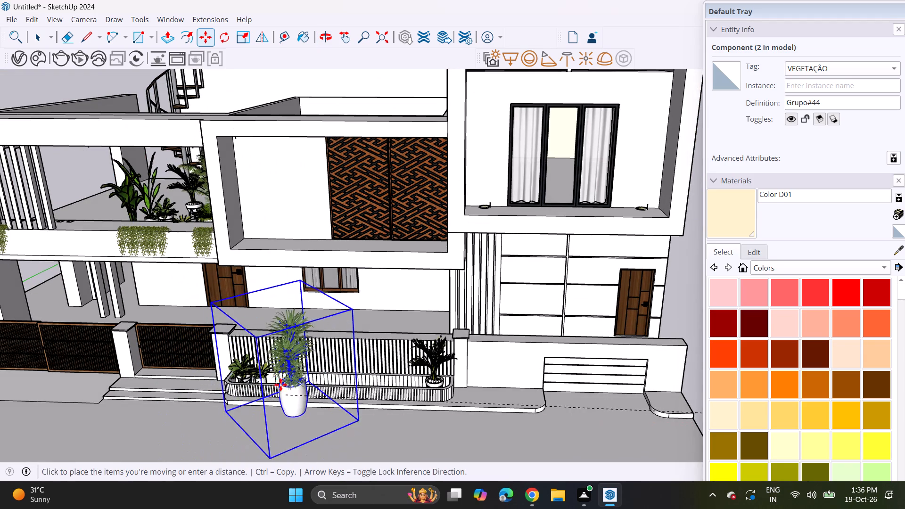
left_click(271, 371)
Shift the tall potted plant by its bottom corner onto the planter, and slide it along the red axis towards the small spiky plant.
middle_click_drag(324, 393, 117, 483)
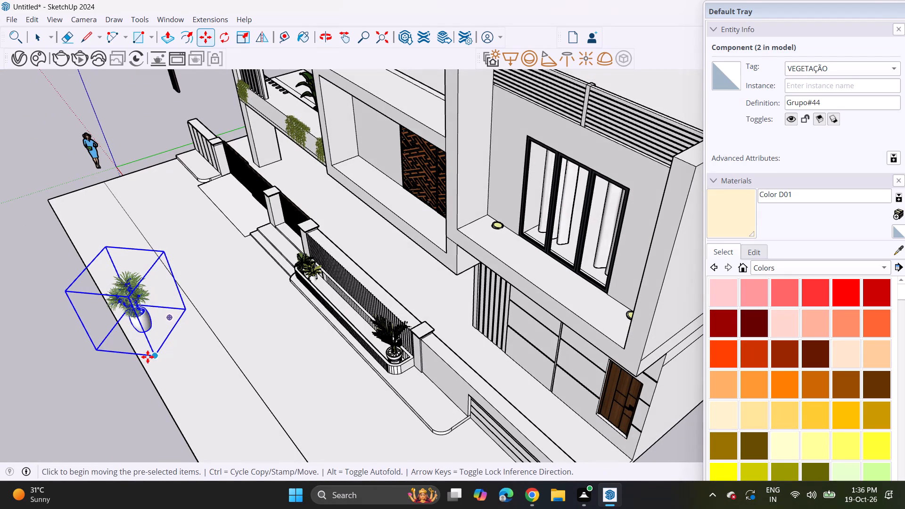
left_click(148, 357)
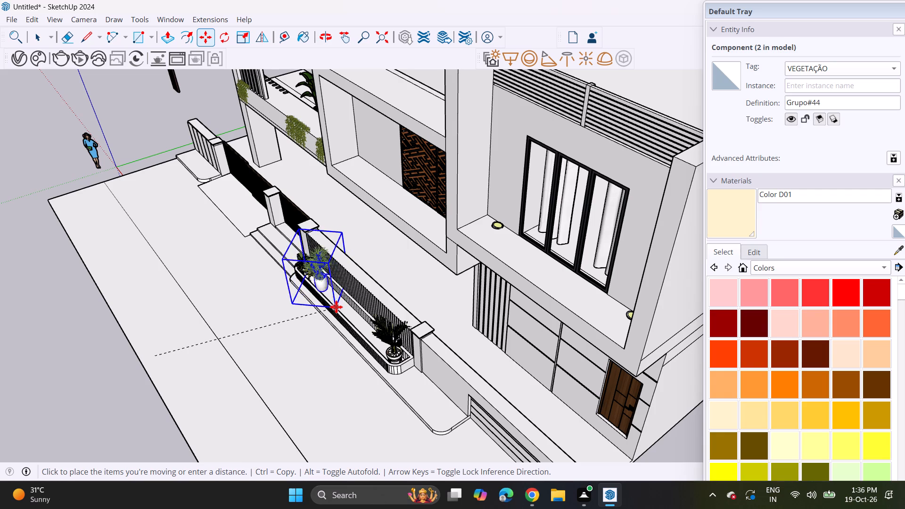
left_click(338, 304)
middle_click_drag(309, 320, 421, 236)
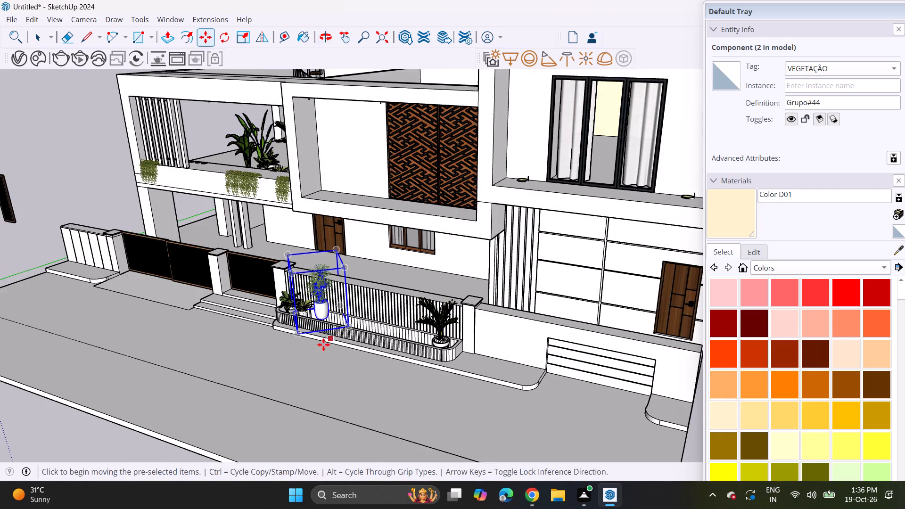
middle_click_drag(318, 347, 398, 267)
scroll(337, 327, "up", 1)
scroll(202, 345, "up", 1)
middle_click_drag(413, 321, 507, 369)
scroll(296, 341, "up", 3)
scroll(387, 299, "up", 3)
middle_click_drag(317, 313, 325, 314)
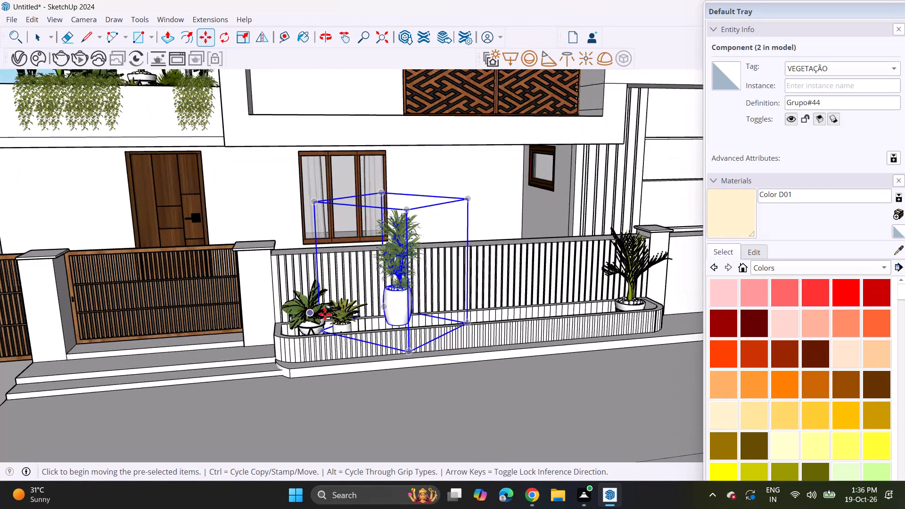
middle_click_drag(325, 314, 596, 353)
middle_click_drag(548, 327, 476, 370)
scroll(456, 358, "up", 3)
left_click(465, 335)
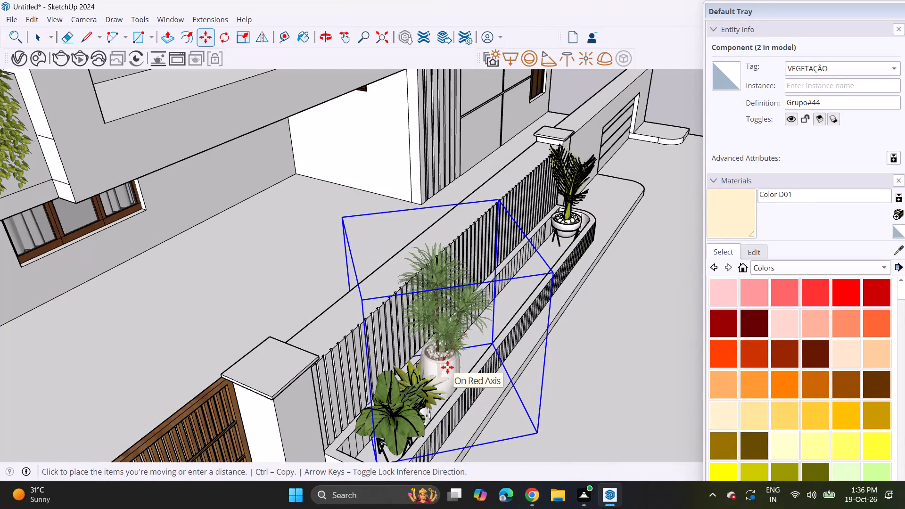
left_click(448, 366)
Adjust the tall plant's height and position so its pot stands between the planter's front edge and the slatted fence.
middle_click_drag(498, 373, 475, 370)
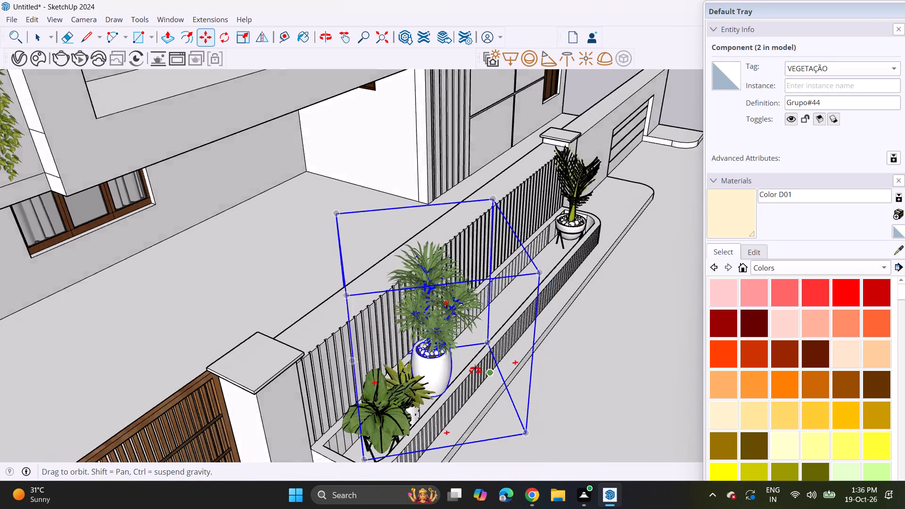
middle_click_drag(475, 370, 179, 419)
scroll(390, 327, "up", 3)
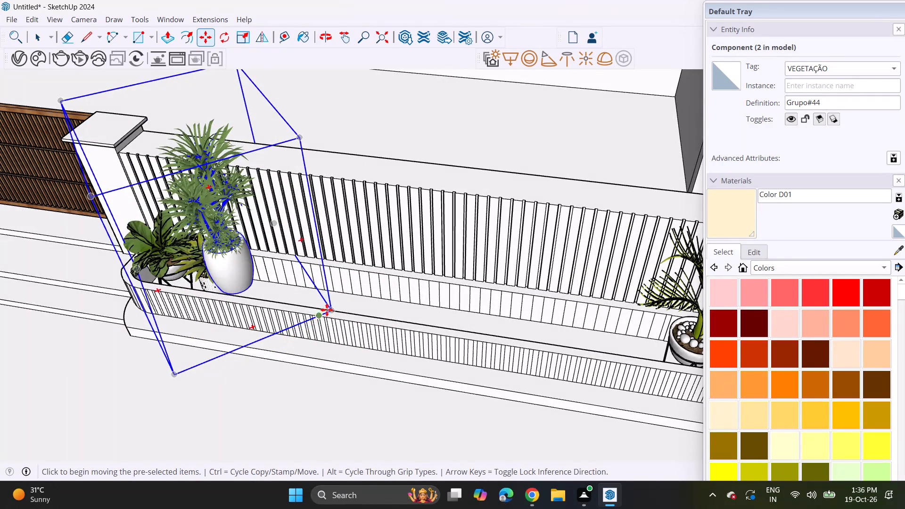
left_click(330, 308)
left_click(361, 355)
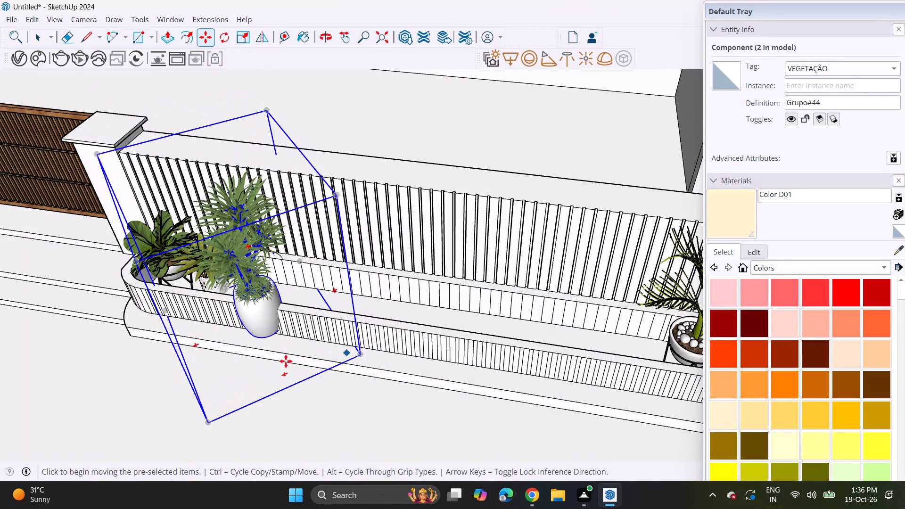
left_click(265, 333)
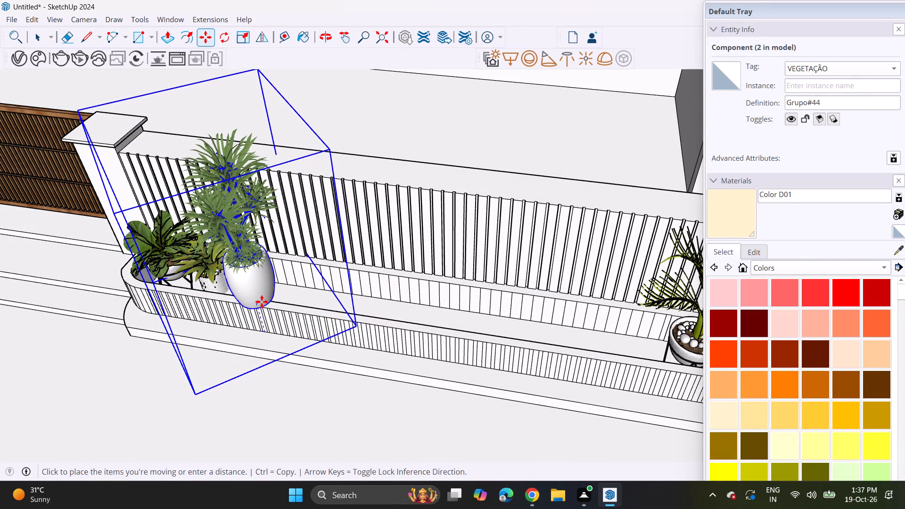
left_click(262, 302)
middle_click_drag(276, 298, 6, 273)
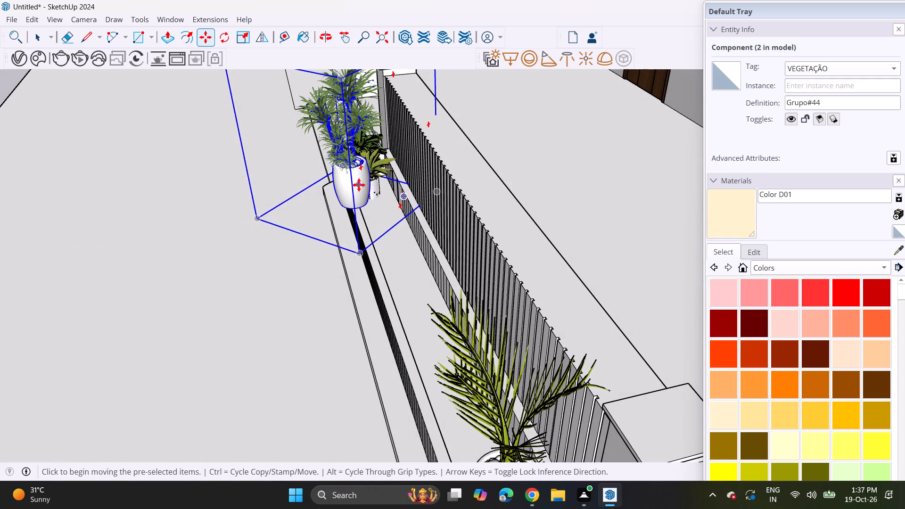
left_click(359, 185)
left_click(396, 214)
Fine-tune the tall plant's position beside the small spiky plant and lower it along the blue axis into the planter.
middle_click_drag(388, 212, 452, 153)
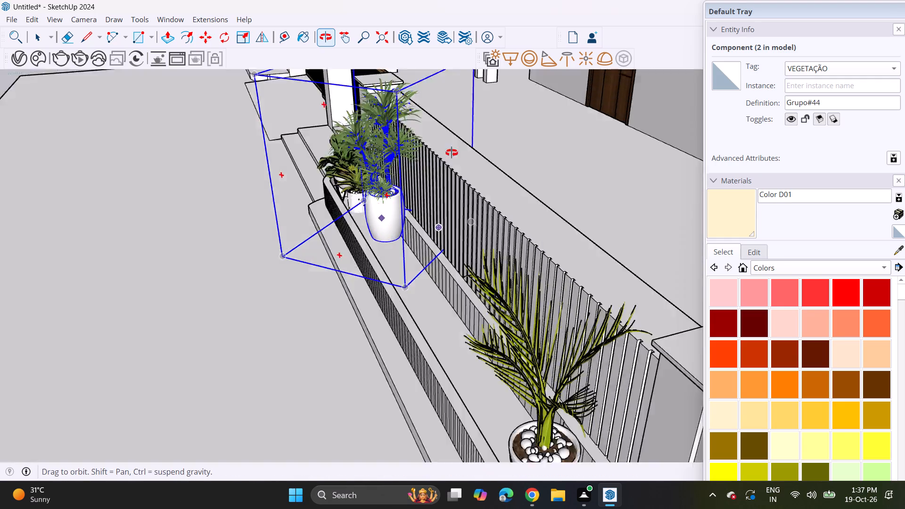
middle_click_drag(452, 153, 491, 142)
scroll(407, 209, "up", 6)
left_click(365, 182)
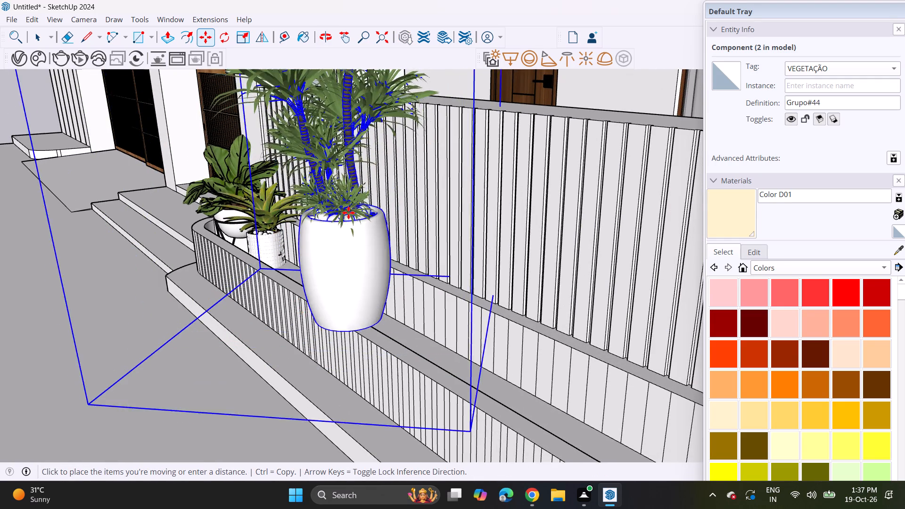
left_click(339, 190)
middle_click_drag(326, 238, 374, 238)
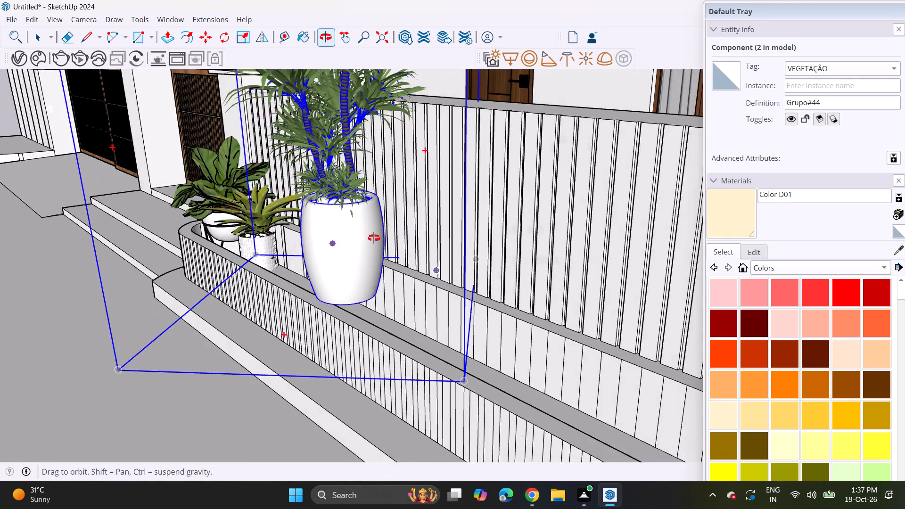
middle_click_drag(374, 238, 860, 254)
scroll(584, 254, "down", 5)
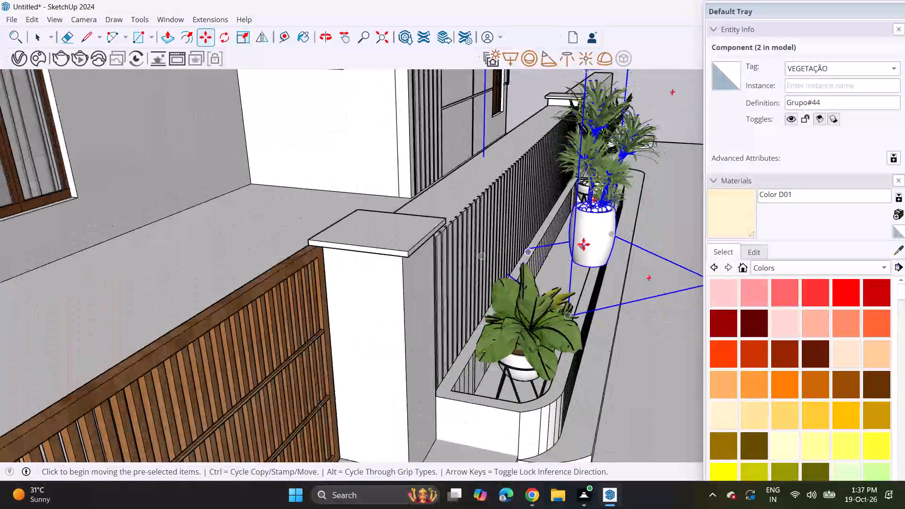
left_click(589, 237)
left_click(548, 276)
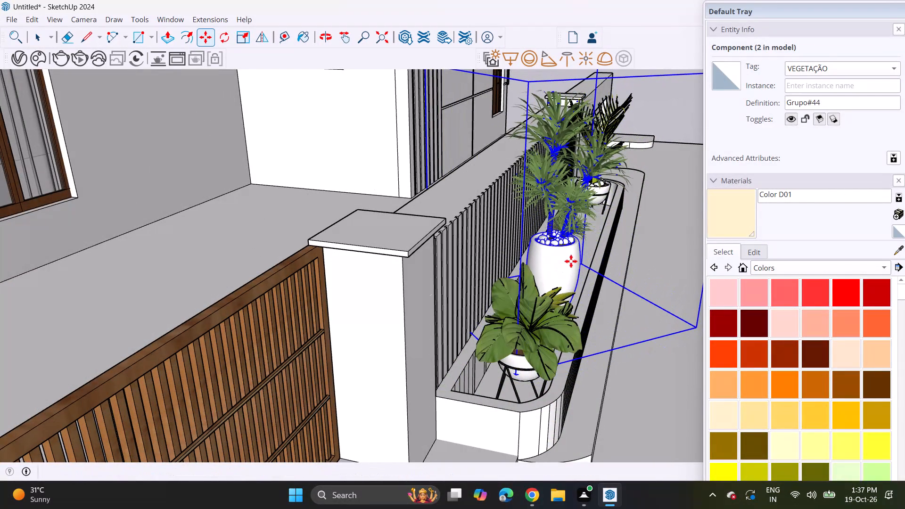
left_click(561, 207)
left_click(563, 195)
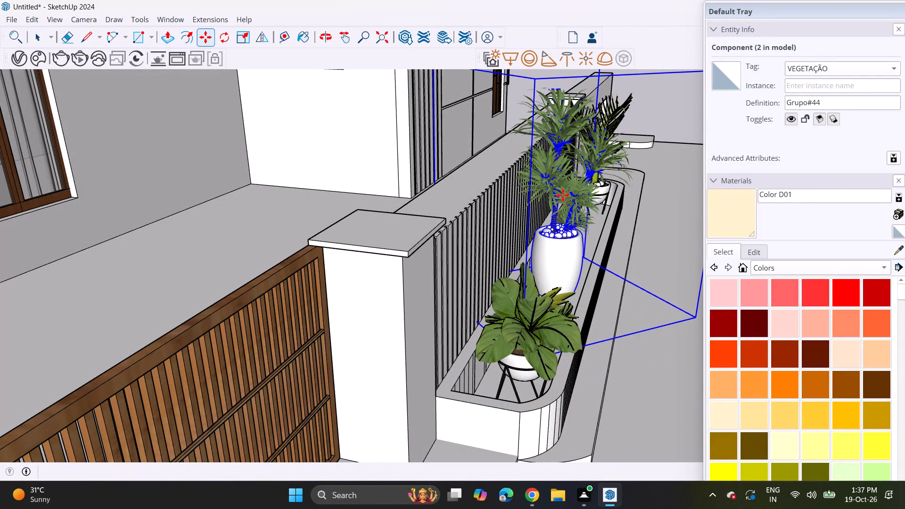
left_click(565, 130)
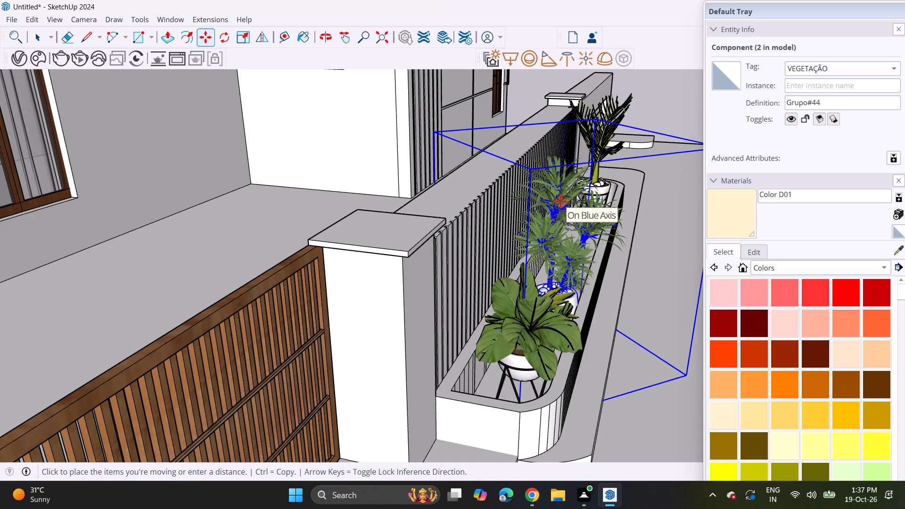
left_click(560, 201)
Move the small spiky potted plant from the exploded set into the front planter, on the palm side of the tall plant.
middle_click_drag(618, 261, 203, 221)
scroll(185, 228, "down", 8)
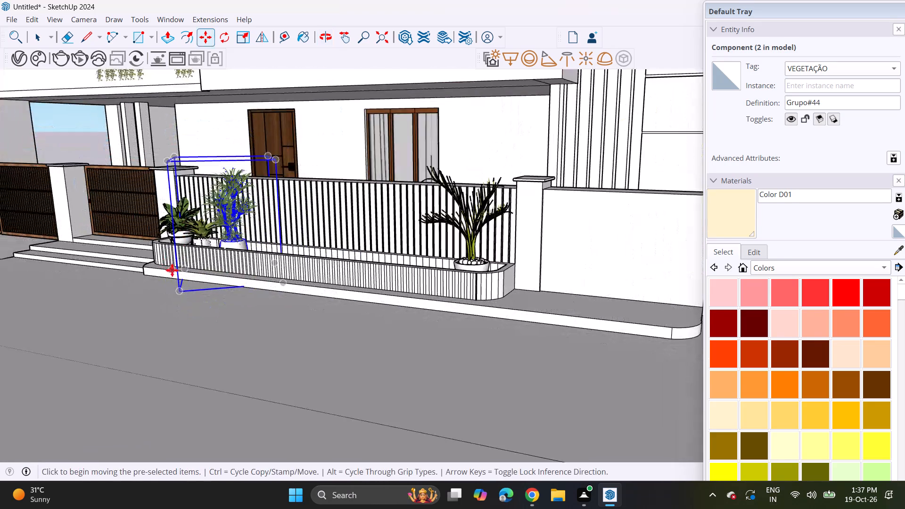
scroll(172, 270, "down", 15)
key("space")
left_click(411, 293)
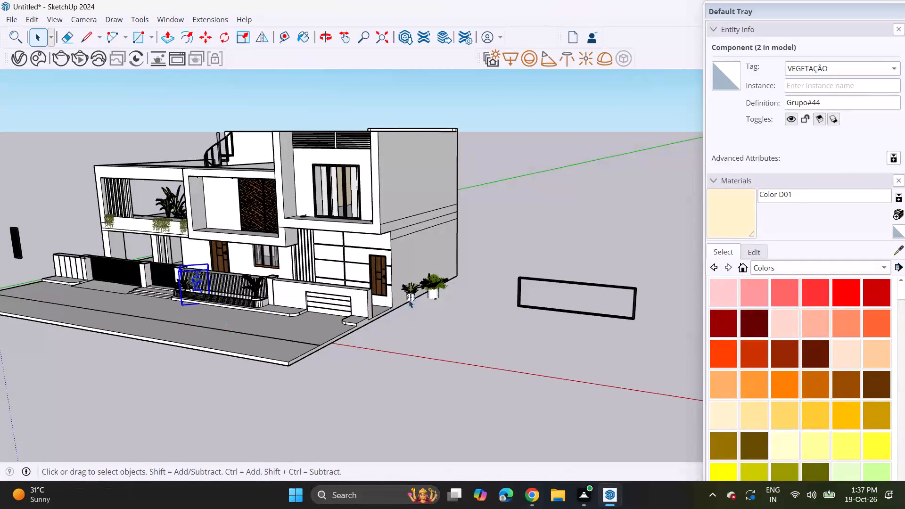
middle_click_drag(399, 312, 483, 300)
key("m")
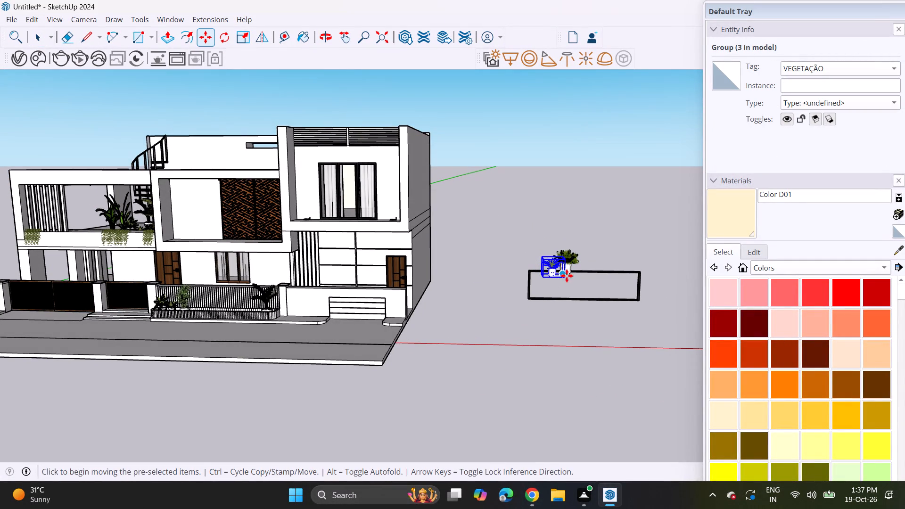
left_click(567, 276)
middle_click_drag(154, 283, 213, 308)
scroll(210, 324, "up", 8)
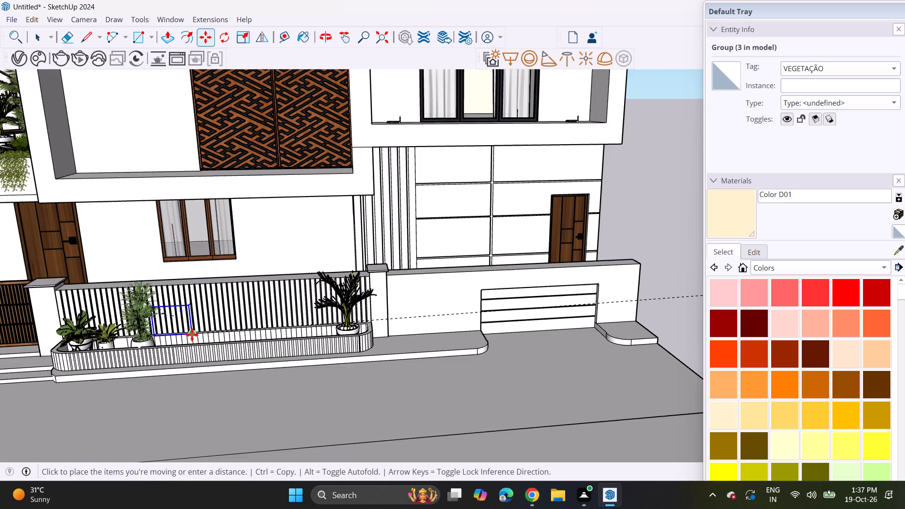
scroll(189, 339, "up", 7)
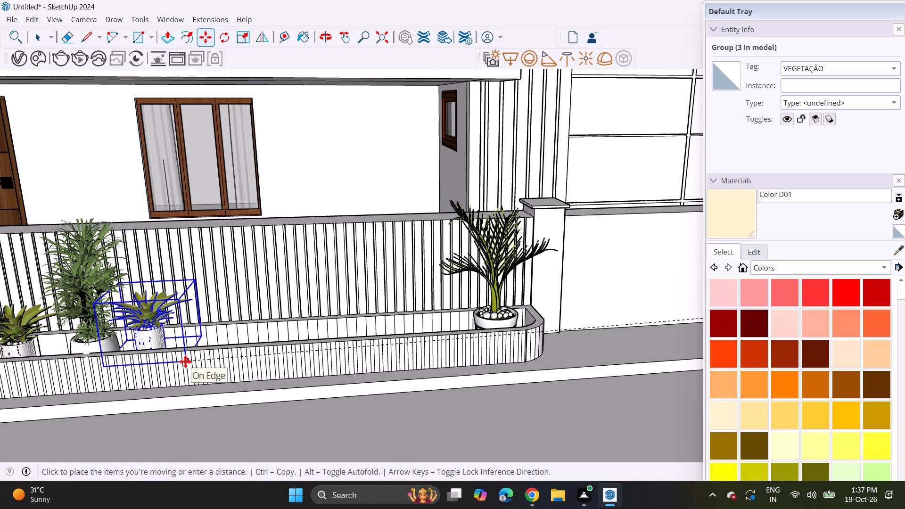
left_click(185, 369)
Move the remaining fan-leaved potted plant from the exploded set into the front planter, beside the second small spiky plant.
scroll(187, 349, "down", 12)
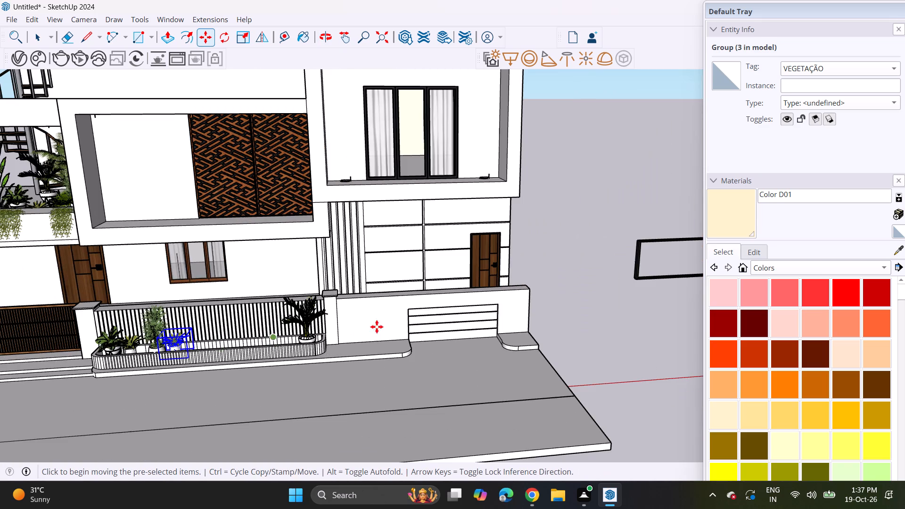
scroll(459, 314, "down", 10)
key("space")
left_click(618, 290)
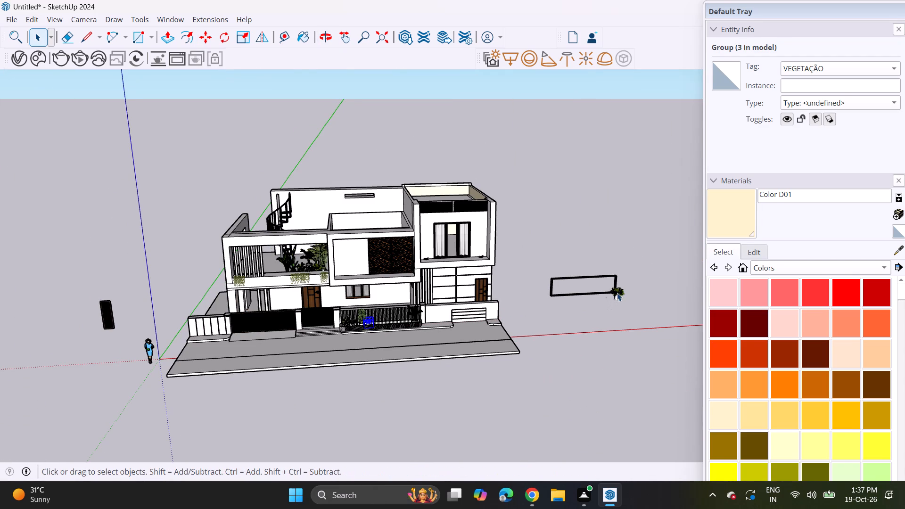
scroll(617, 293, "up", 6)
key("m")
left_click(625, 303)
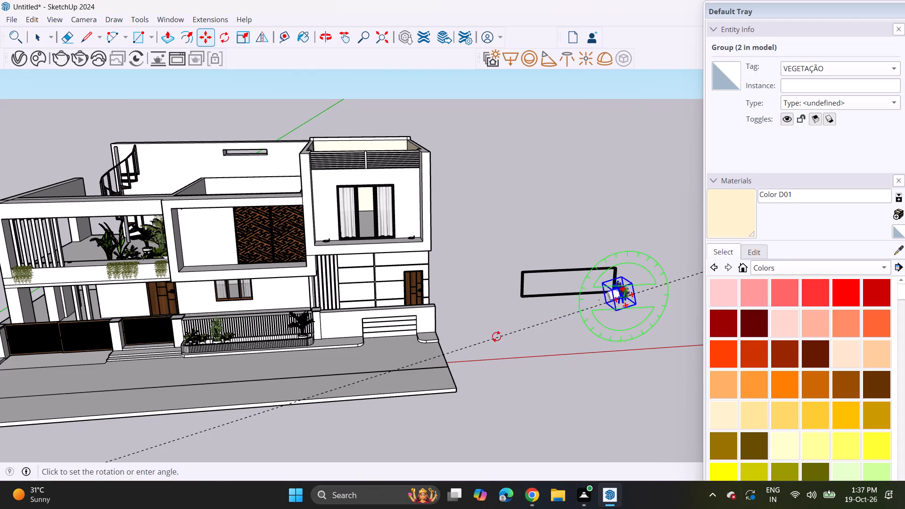
key("Escape")
left_click(621, 292)
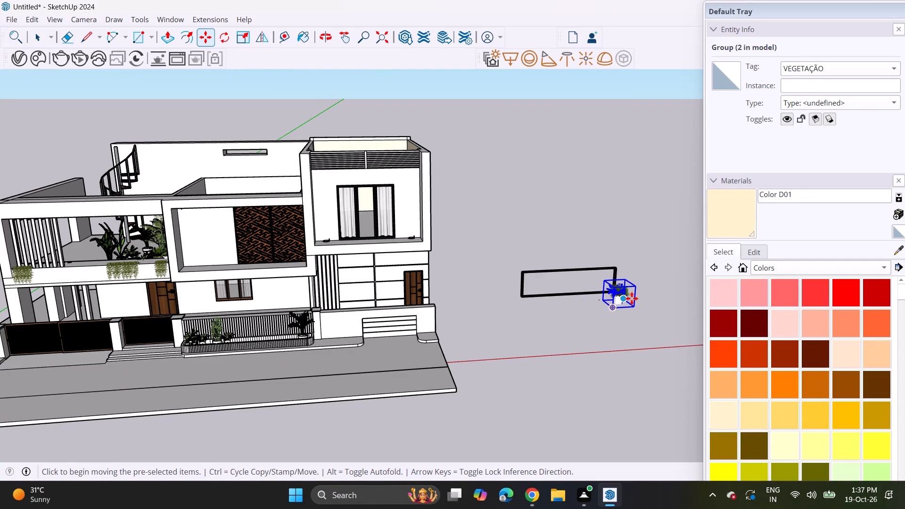
scroll(179, 322, "up", 2)
scroll(240, 338, "up", 2)
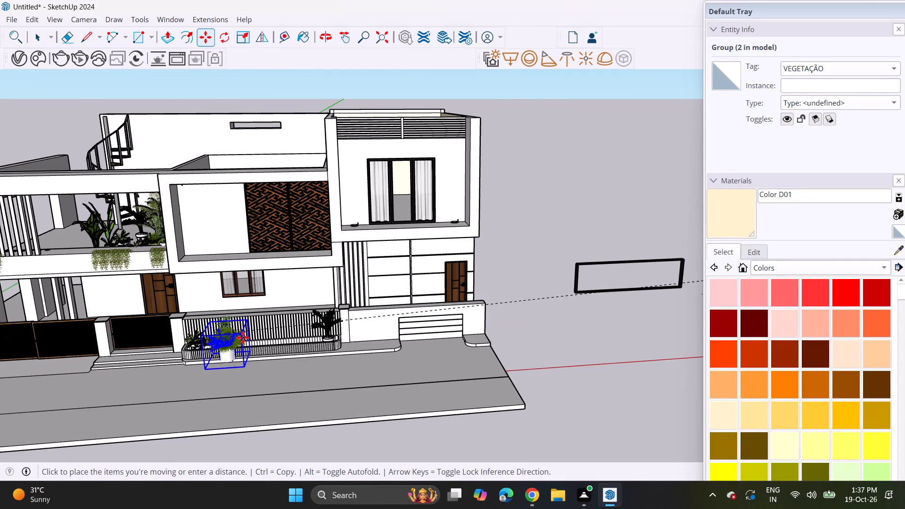
scroll(243, 337, "up", 20)
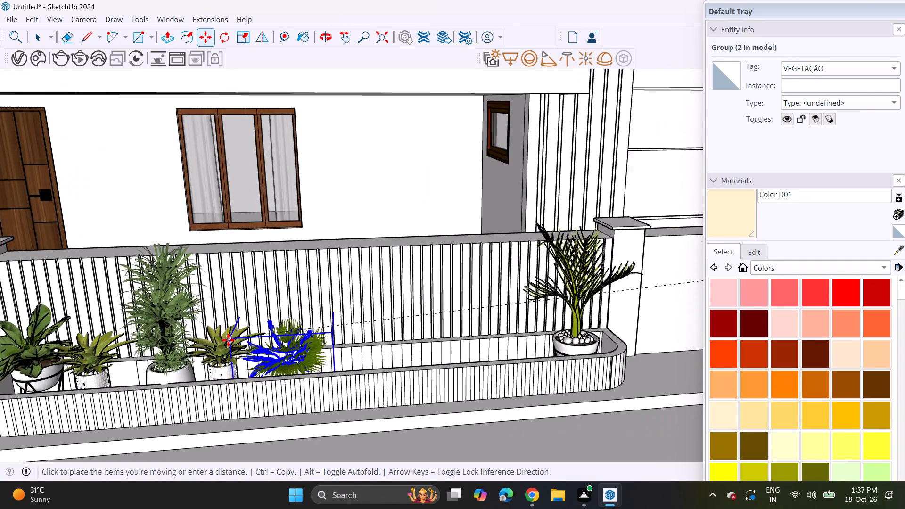
scroll(228, 340, "up", 2)
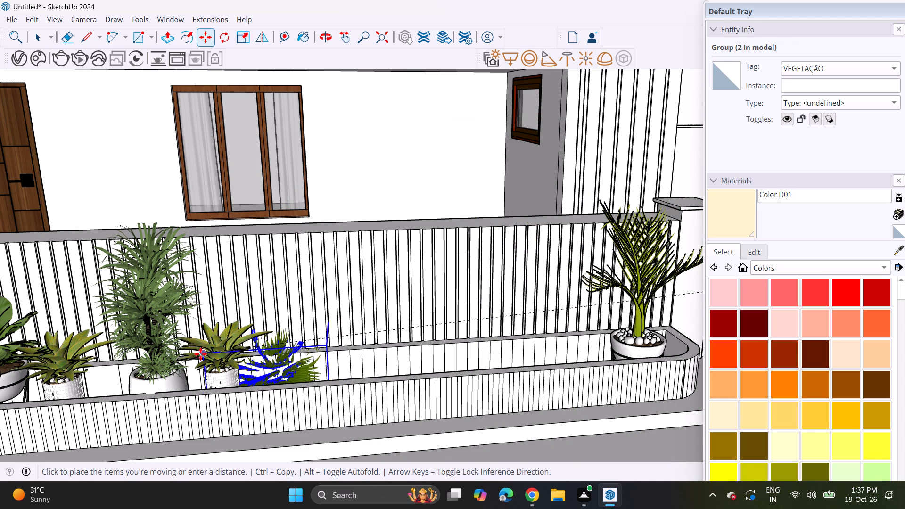
left_click(200, 354)
middle_click_drag(345, 336, 271, 386)
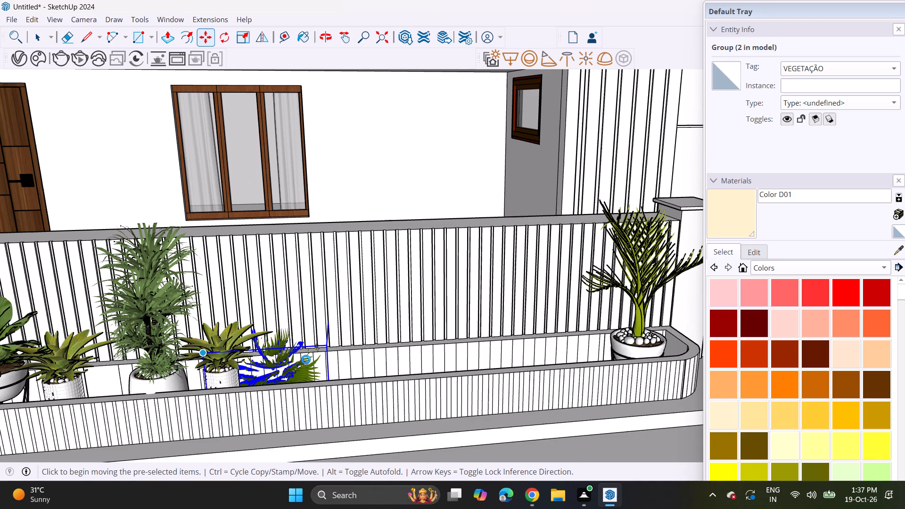
Pull the fan-leaved plant forward from the slatted fence and adjust its height within the front planter.
middle_click_drag(313, 359, 275, 456)
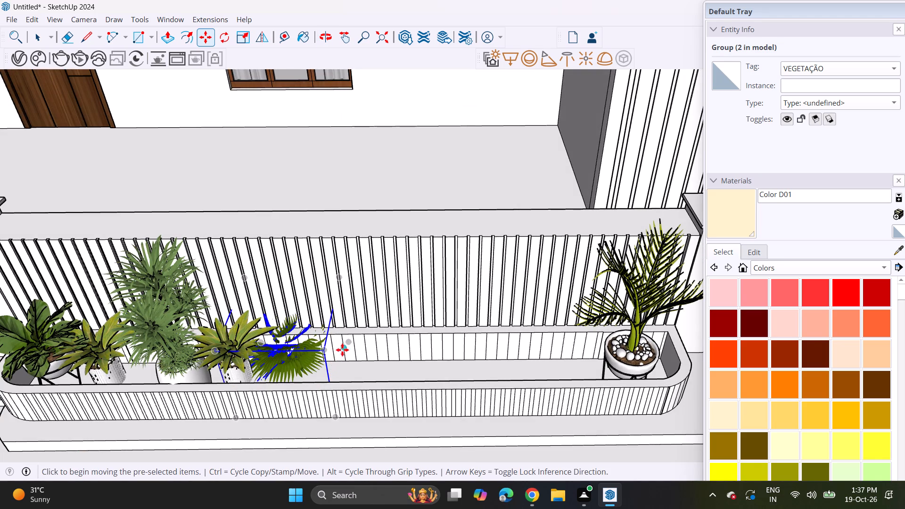
left_click(346, 344)
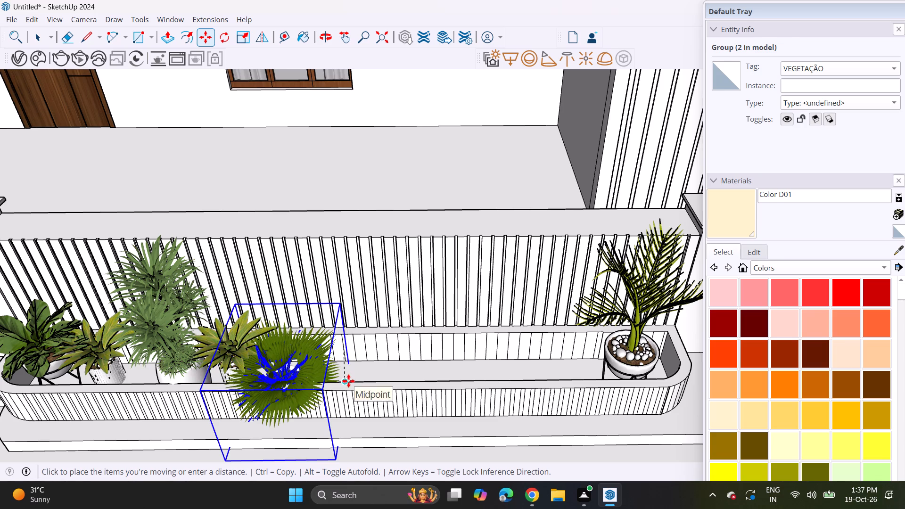
left_click(348, 381)
middle_click_drag(352, 414, 361, 241)
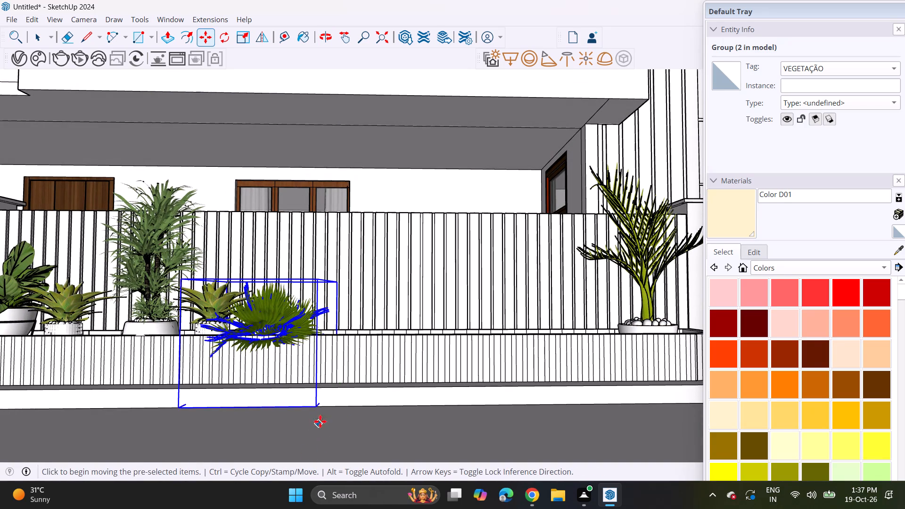
left_click(321, 408)
left_click(322, 395)
key("space")
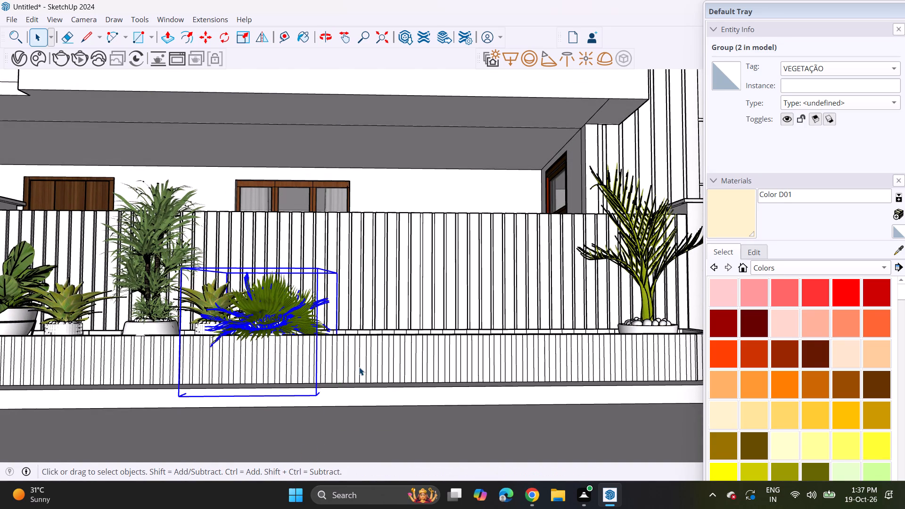
left_click(359, 367)
Copy the large-leaved Pot+Plant component from the upper balcony to the front planter twice, side by side next to the palm.
scroll(360, 369, "down", 16)
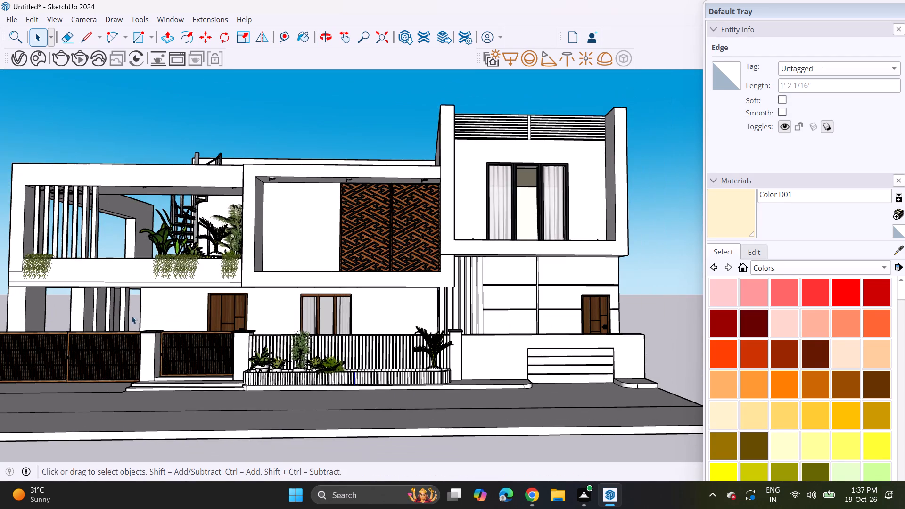
middle_click_drag(138, 312, 214, 369, "shift")
scroll(214, 369, "up", 1, "shift")
left_click(253, 305)
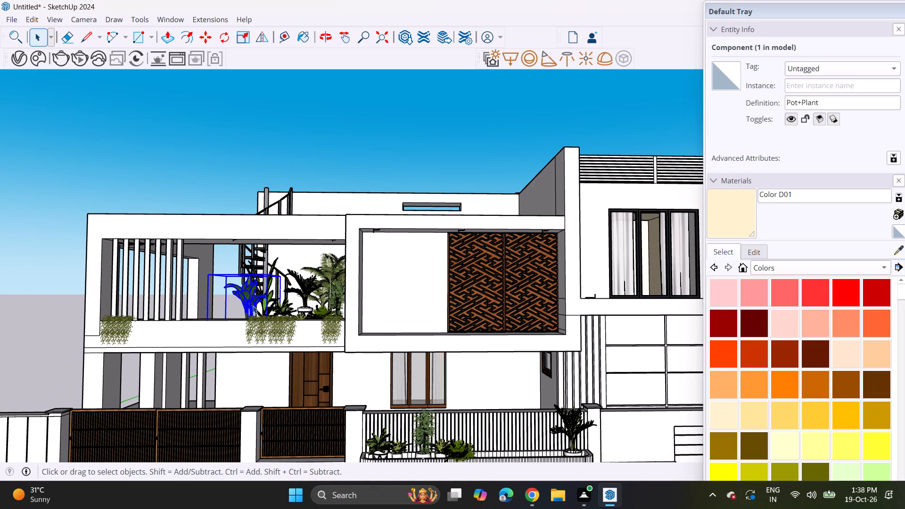
key("m")
left_click(255, 296)
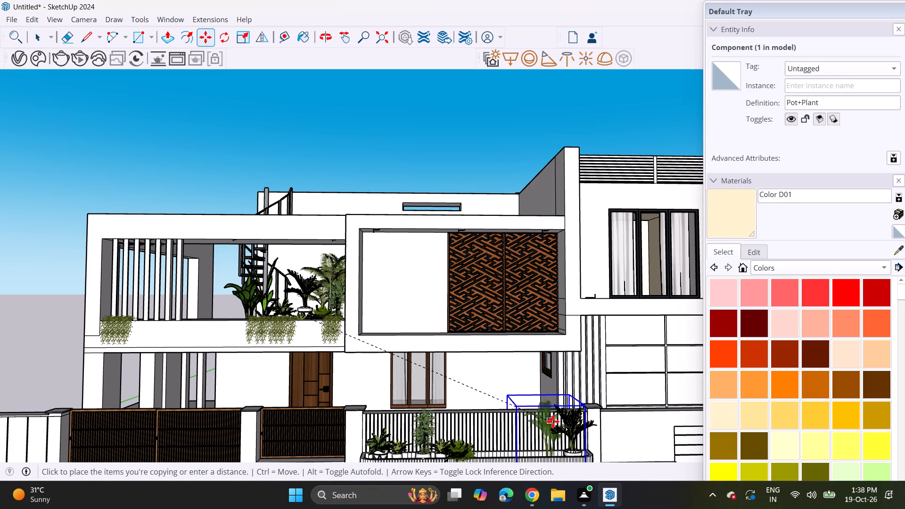
left_click(553, 421)
left_click(547, 431)
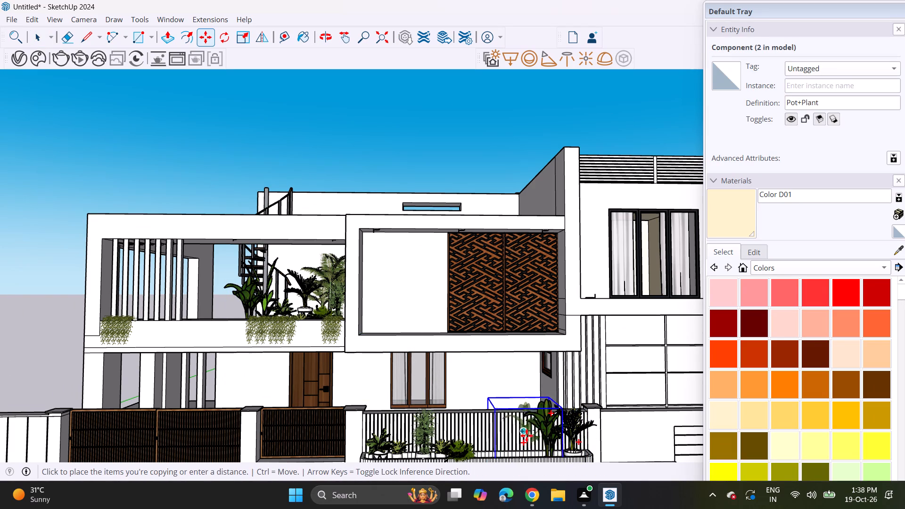
left_click(525, 435)
Shift the second large-leaved plant copy forward so it stands clear of the slatted fence, inside the planter.
middle_click_drag(543, 438, 513, 462)
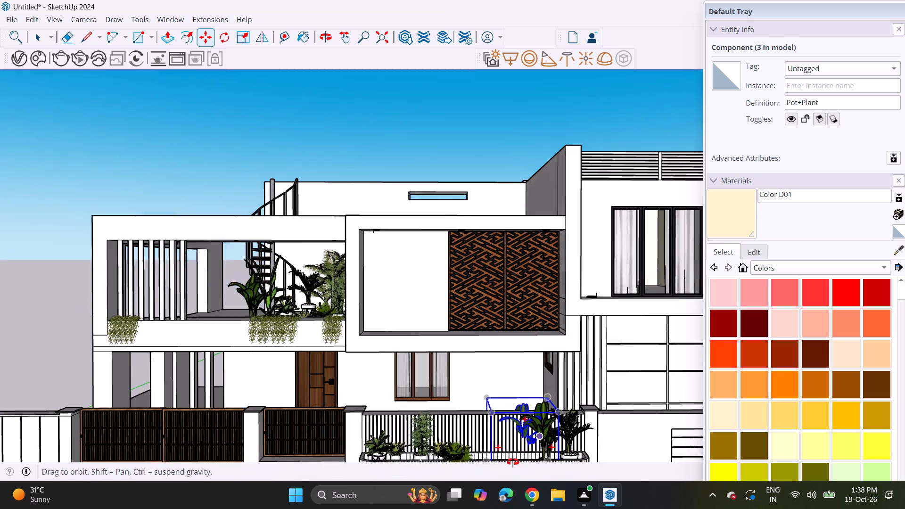
middle_click_drag(513, 462, 509, 463)
middle_click_drag(508, 453, 462, 340, "shift")
scroll(477, 391, "up", 1, "shift")
middle_click_drag(459, 334, 454, 407)
scroll(502, 348, "up", 3)
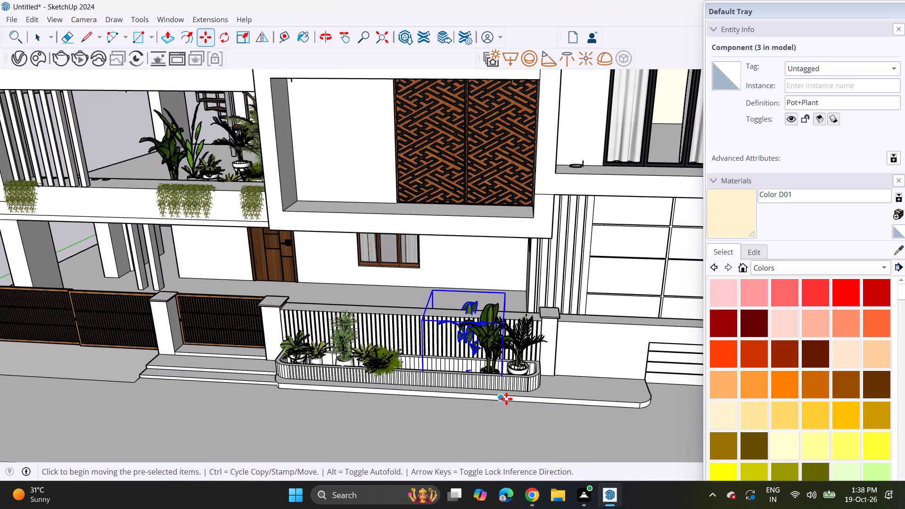
left_click(505, 396)
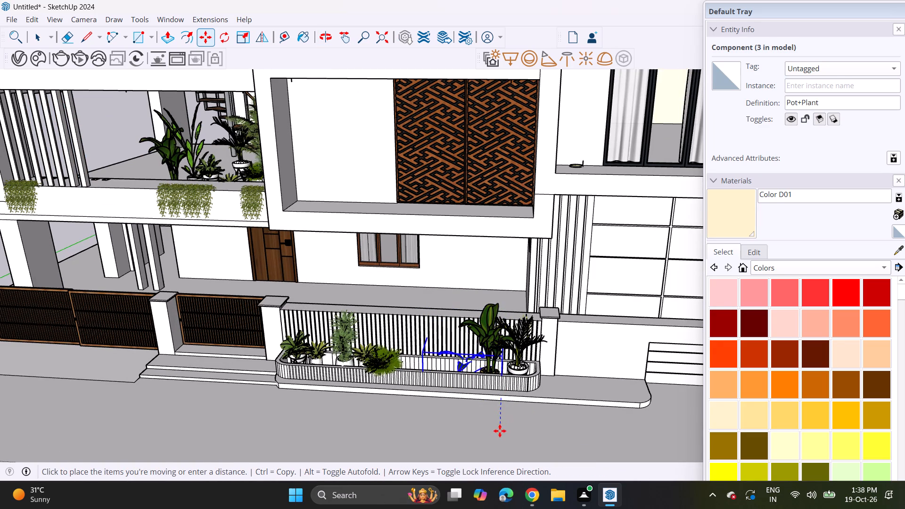
left_click(503, 395)
key("space")
left_click(481, 271)
Import the acacia2 tree model from Downloads and place it on the road's front edge, at the end beyond the stepped boundary wall.
middle_click_drag(485, 299, 514, 223)
middle_click_drag(514, 286, 518, 271)
left_click(12, 15)
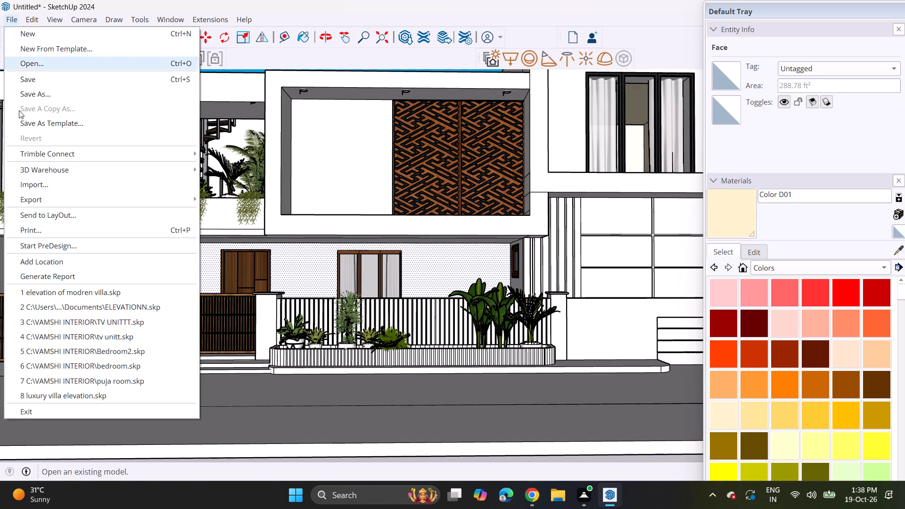
left_click(47, 189)
scroll(262, 184, "down", 1)
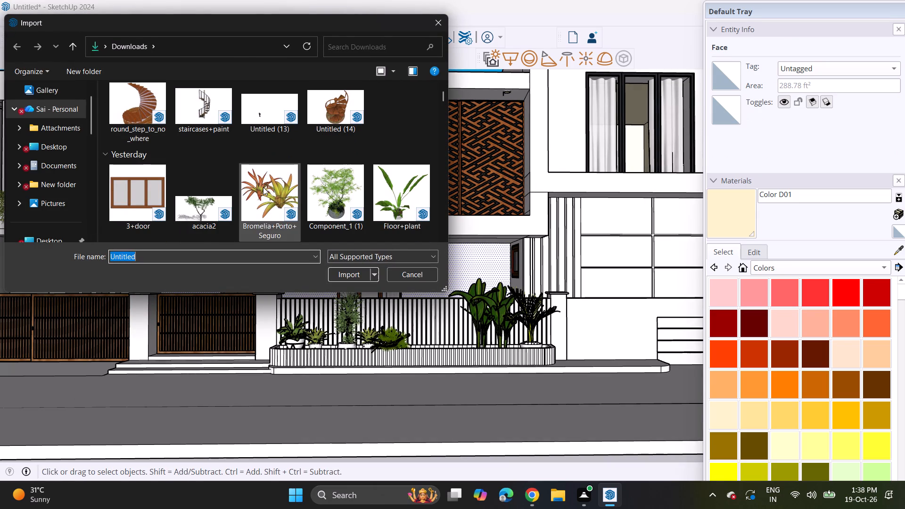
scroll(320, 213, "down", 2)
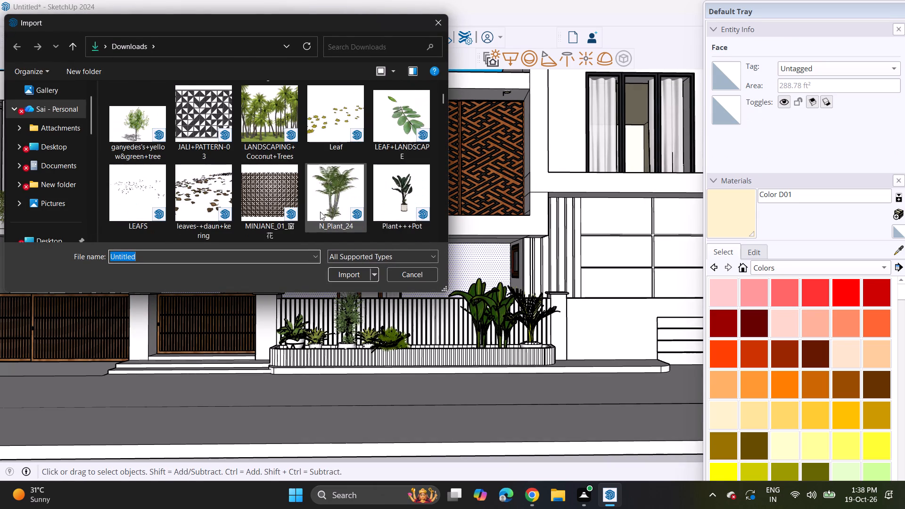
scroll(337, 201, "up", 3)
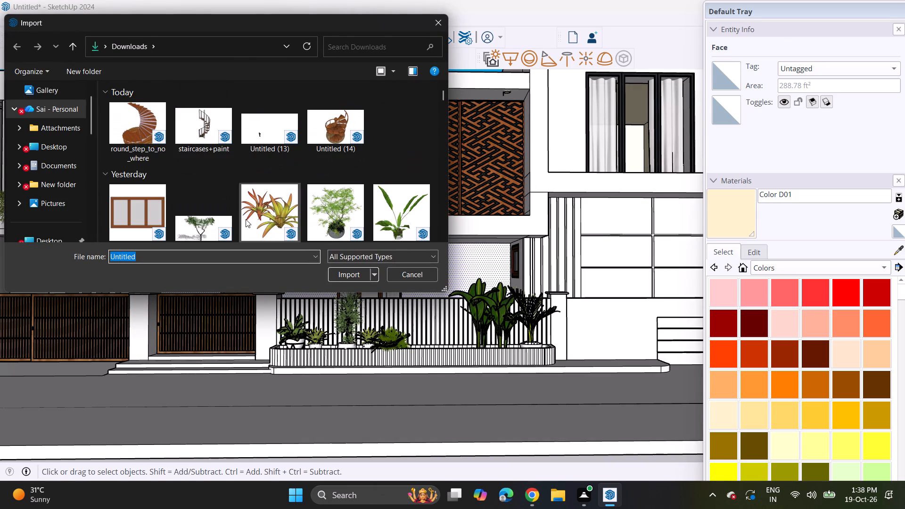
left_click(209, 213)
left_click(339, 276)
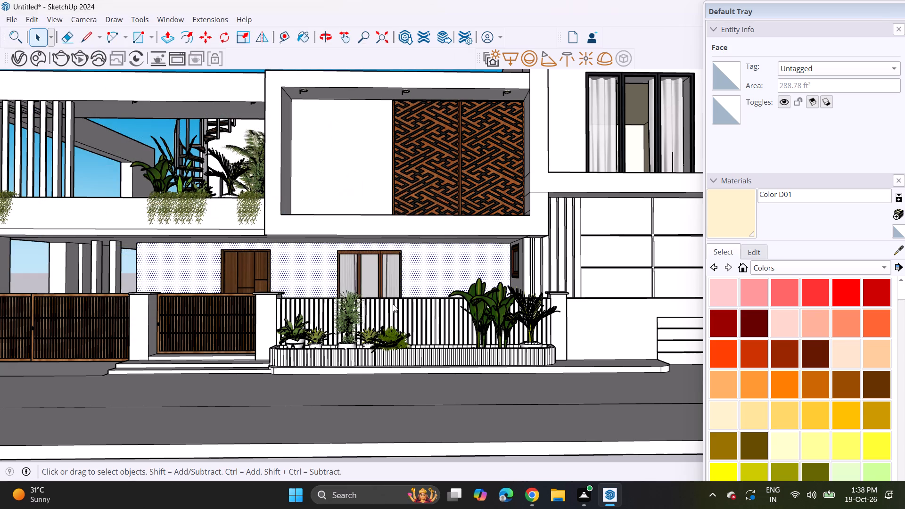
left_click(552, 277)
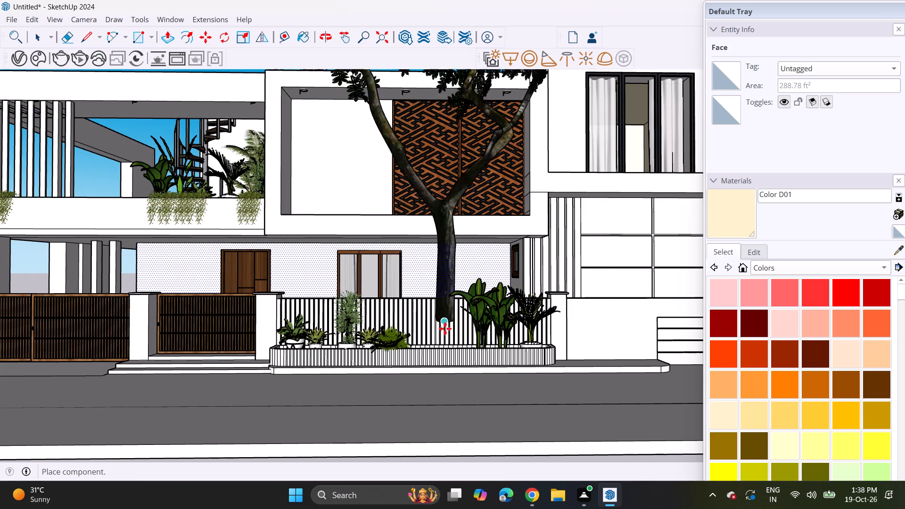
scroll(425, 372, "down", 9)
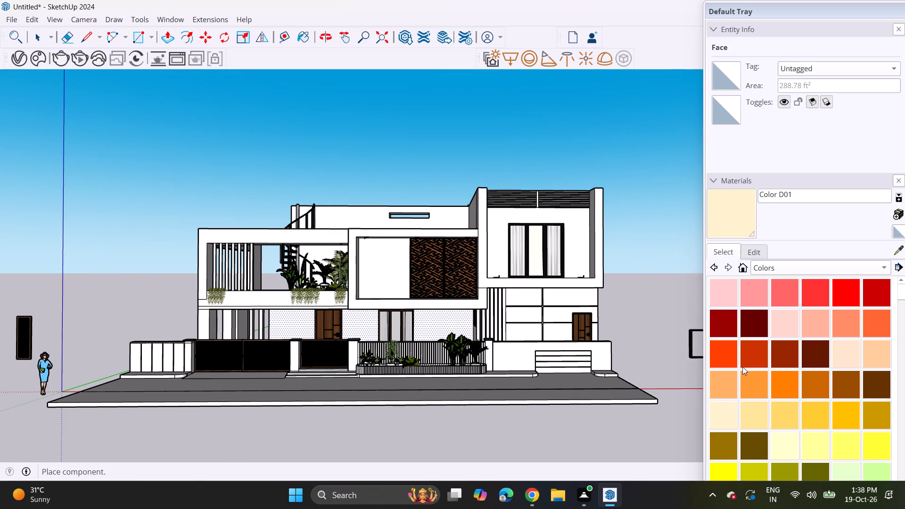
left_click(648, 402)
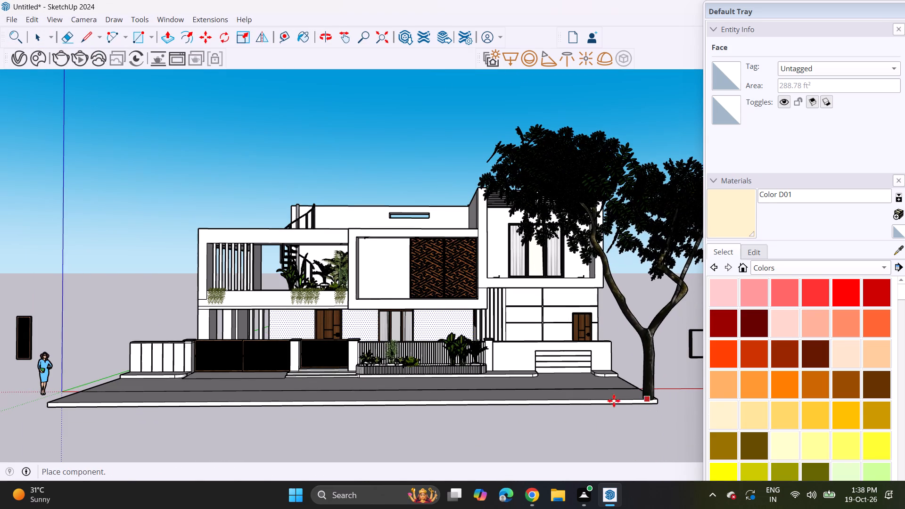
Copy the leafy potted plant at the planter's gate end to the space between the fan-leaved plant and the large-leaved plants.
scroll(425, 312, "up", 3)
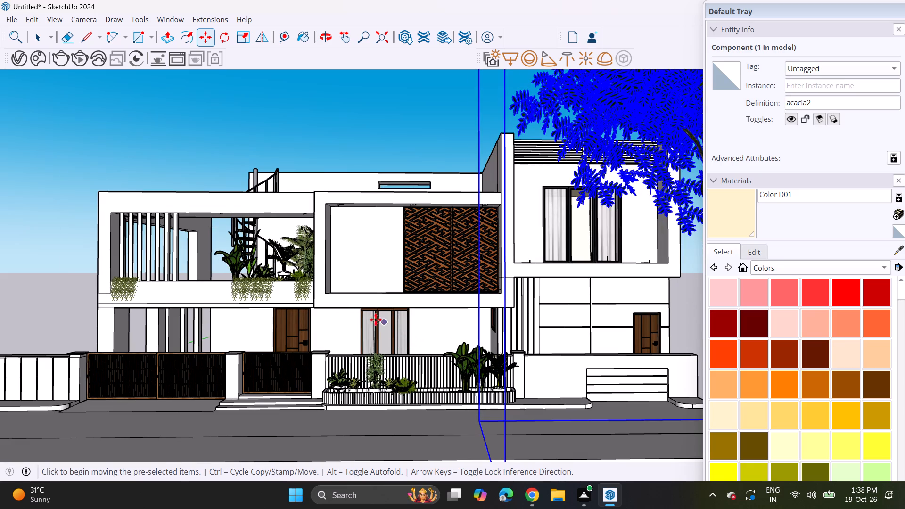
scroll(391, 377, "up", 5)
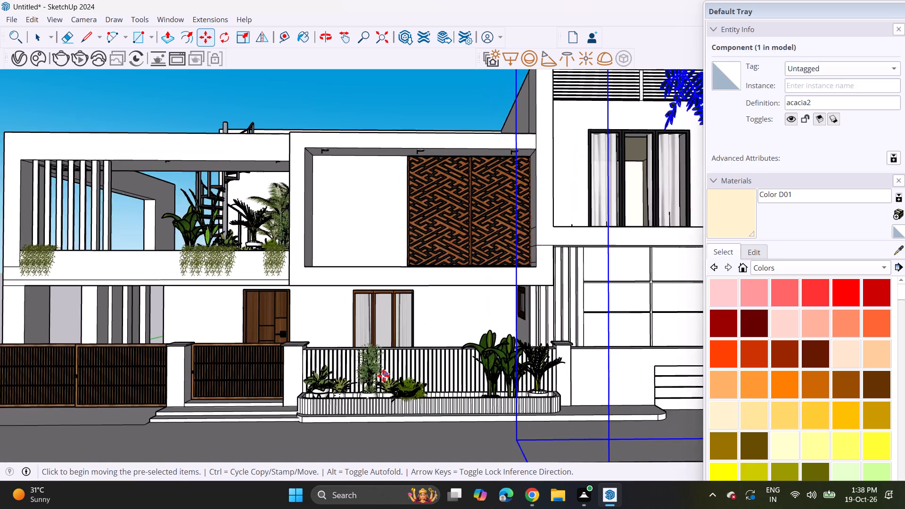
scroll(379, 377, "up", 11)
key("space")
left_click(190, 406)
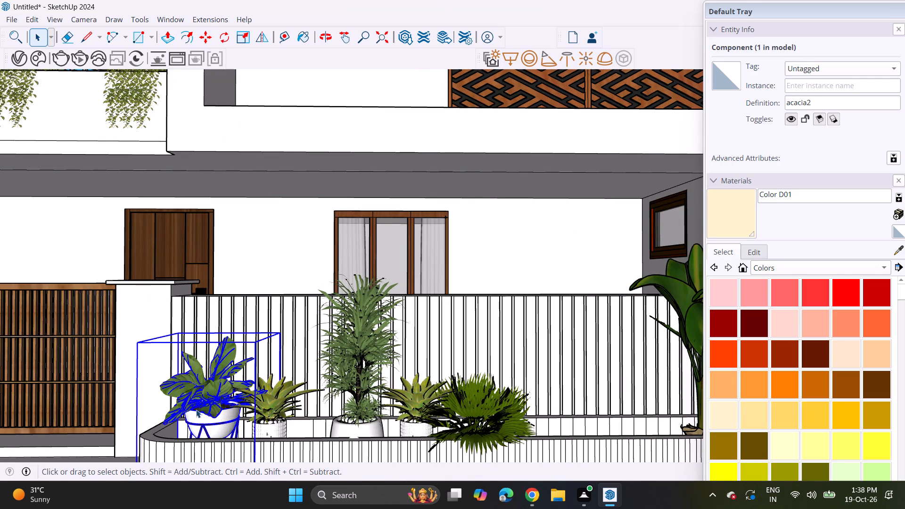
key("m")
left_click(201, 403)
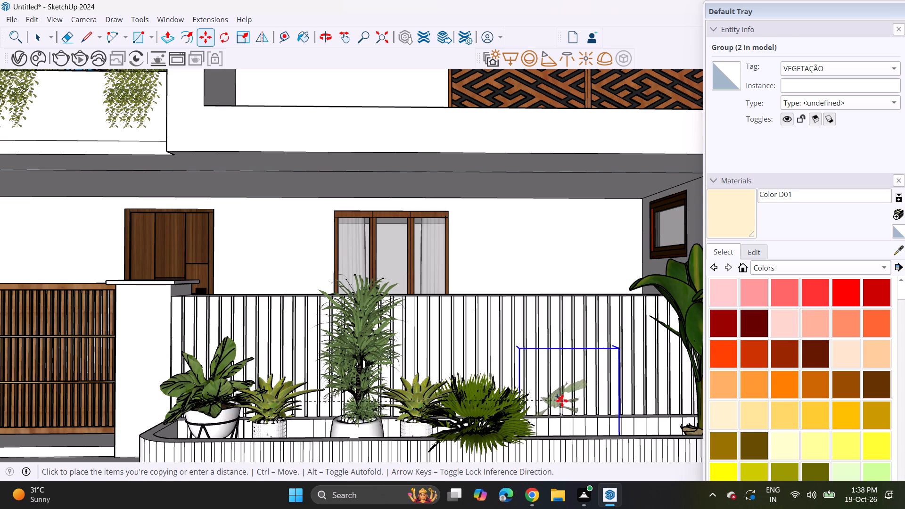
left_click(545, 350)
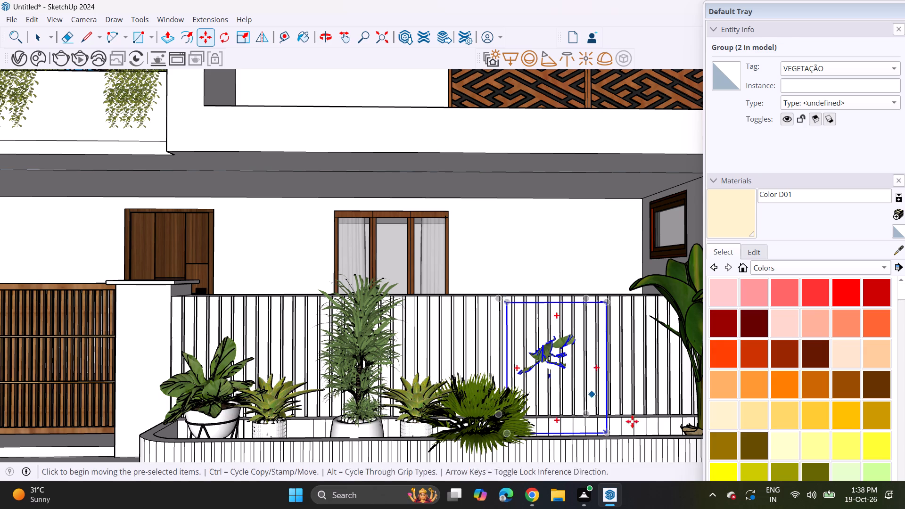
Move the copied leafy plant forward from the slatted fence and down so its pot sits in the planter.
middle_click_drag(607, 430, 537, 315, "shift")
middle_click_drag(533, 313, 533, 344)
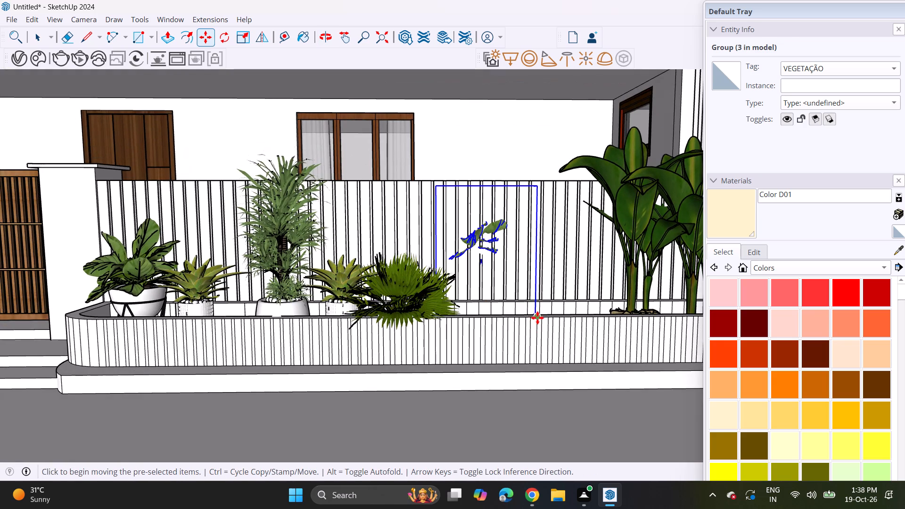
left_click(537, 317)
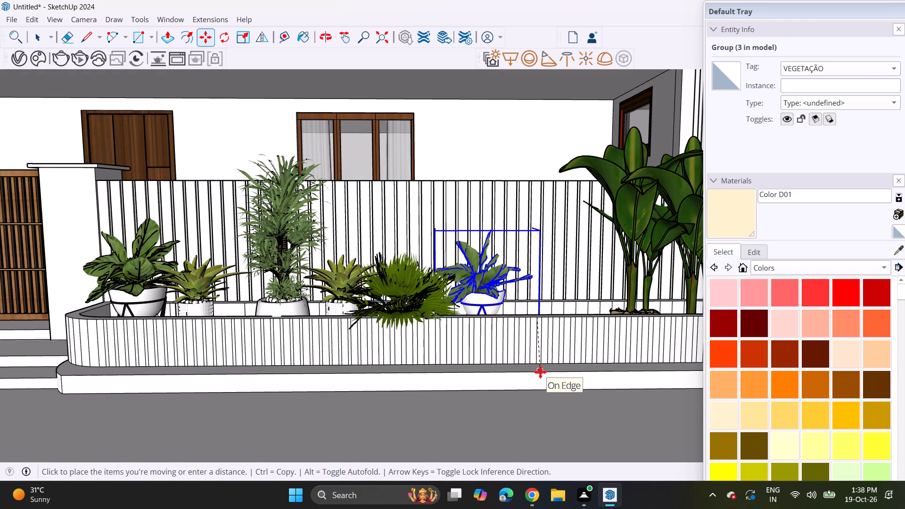
left_click(540, 372)
Make two more copies of the leafy potted plant in a row along the planter, towards the large-leaved plants.
left_click(541, 366)
left_click(608, 361)
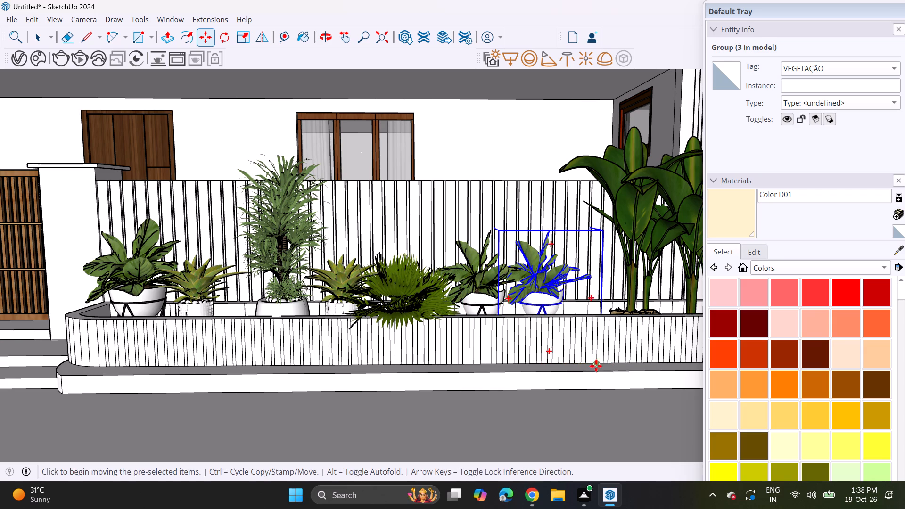
left_click(604, 363)
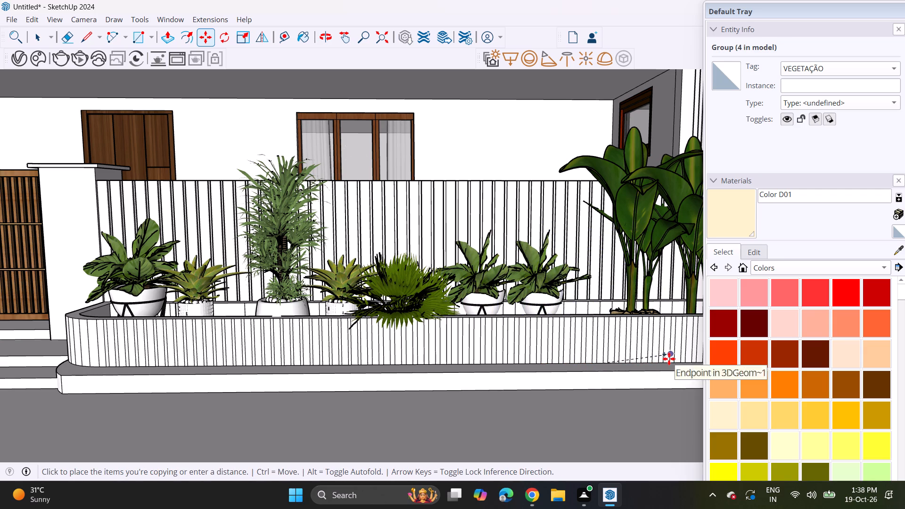
left_click(660, 360)
key("space")
left_click(480, 238)
Examine the whole front elevation, including the planted boundary, gates and street tree, from several front views.
scroll(470, 243, "down", 8)
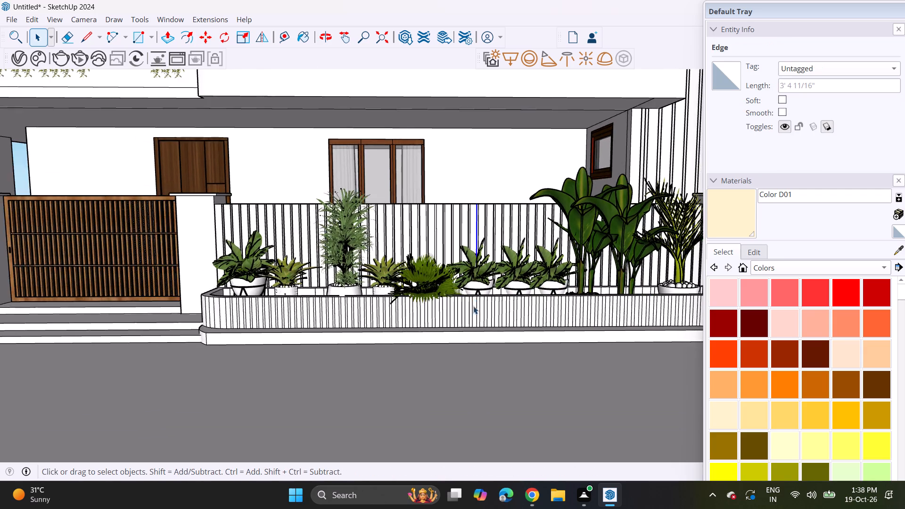
middle_click_drag(443, 315, 486, 404, "shift")
middle_click_drag(477, 369, 476, 341)
scroll(473, 323, "down", 7)
middle_click_drag(466, 353, 466, 328)
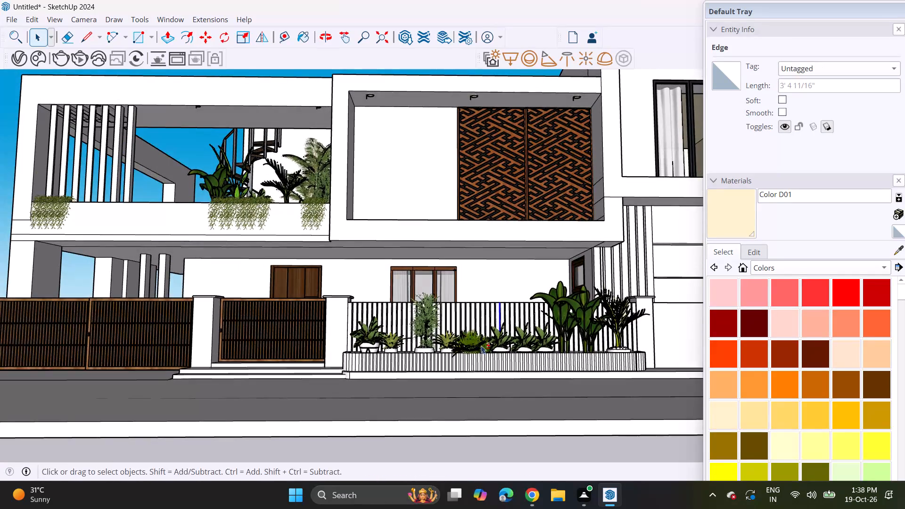
middle_click_drag(492, 353, 530, 373, "shift")
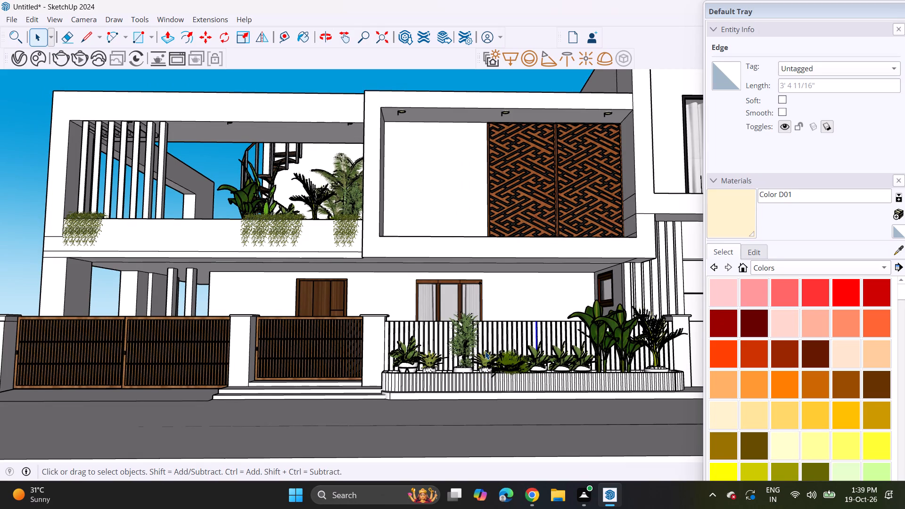
scroll(454, 365, "down", 4)
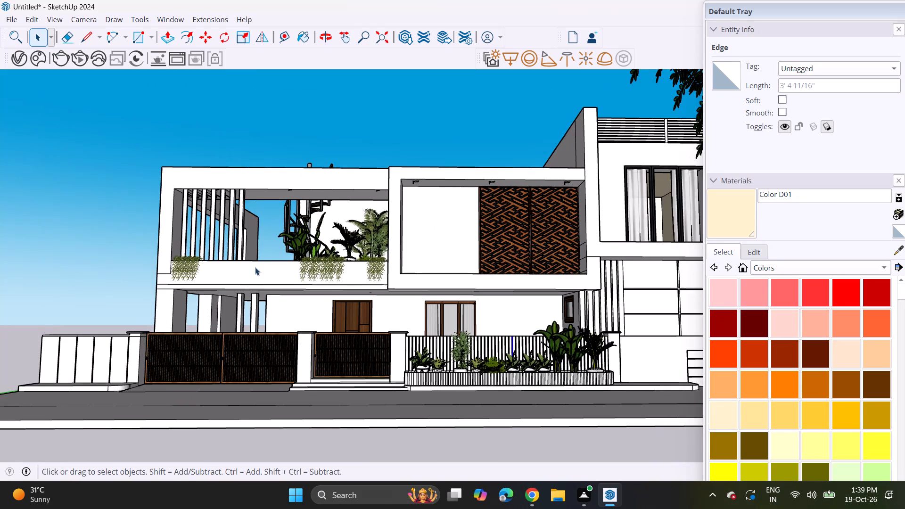
middle_click_drag(255, 267, 265, 288)
scroll(258, 275, "down", 3)
middle_click_drag(259, 276, 292, 283)
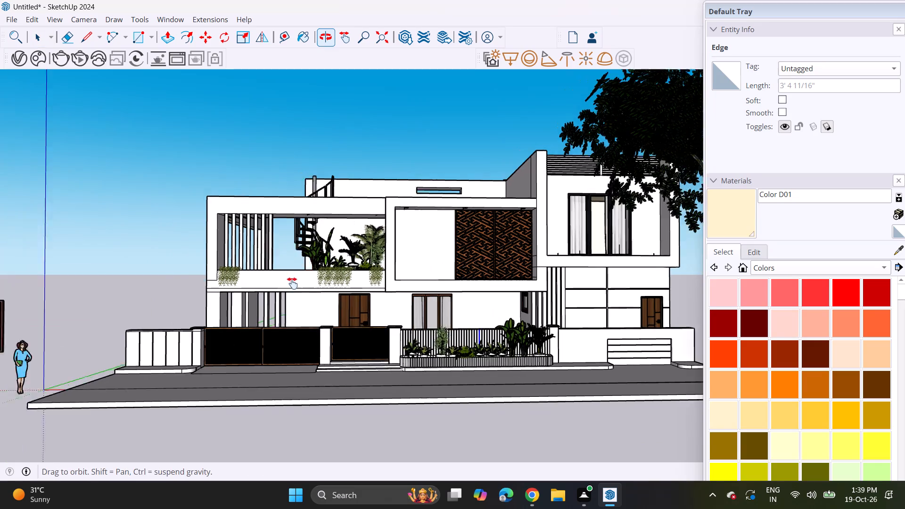
middle_click_drag(292, 283, 362, 306)
middle_click_drag(407, 272, 339, 267)
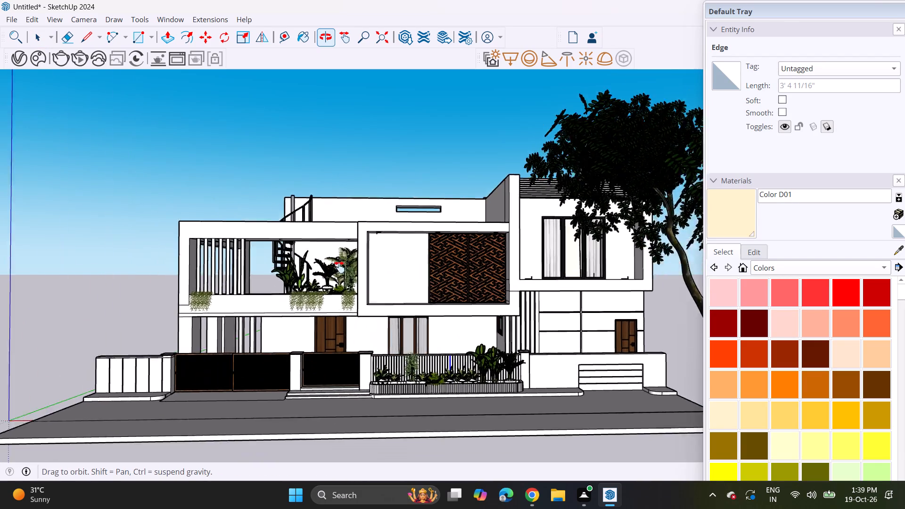
middle_click_drag(339, 267, 363, 263)
middle_click_drag(356, 267, 340, 267)
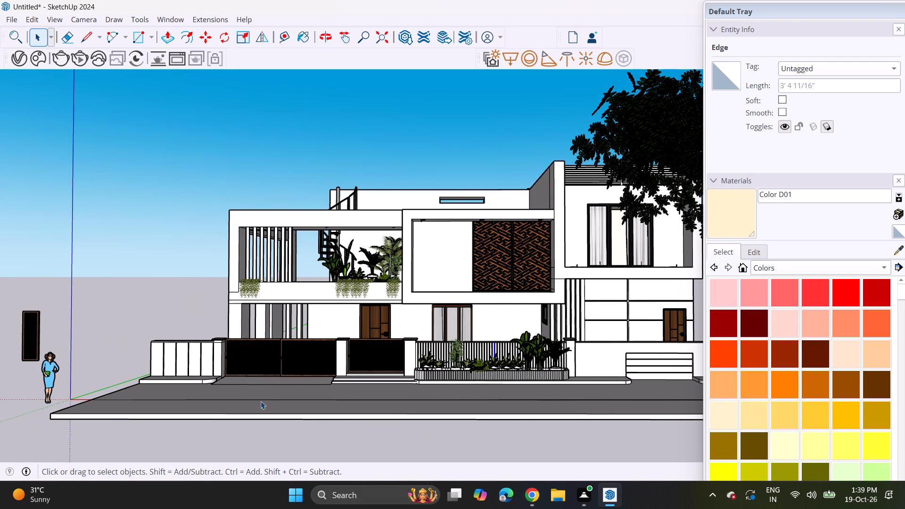
Import the dashed-line road component "Untitled (5)" from the Downloads folder and place it on the open ground beside the house.
middle_click_drag(262, 402, 275, 486)
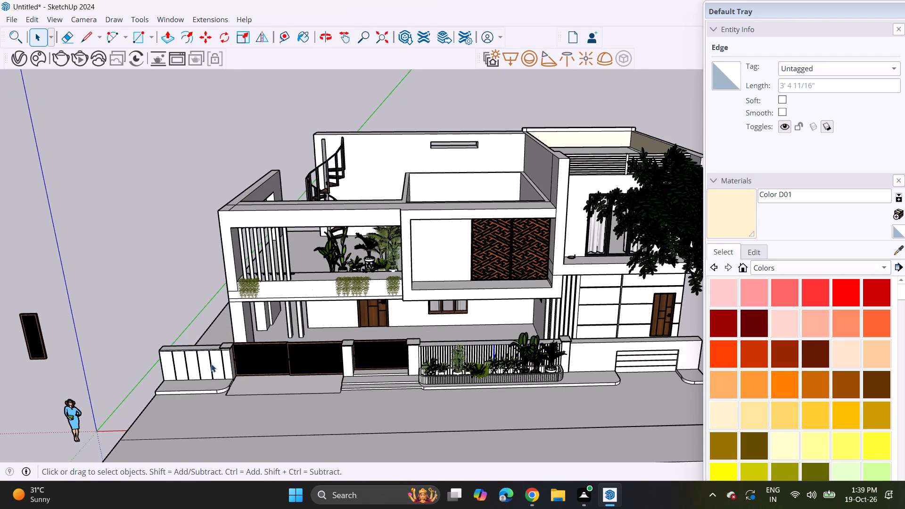
left_click(317, 431)
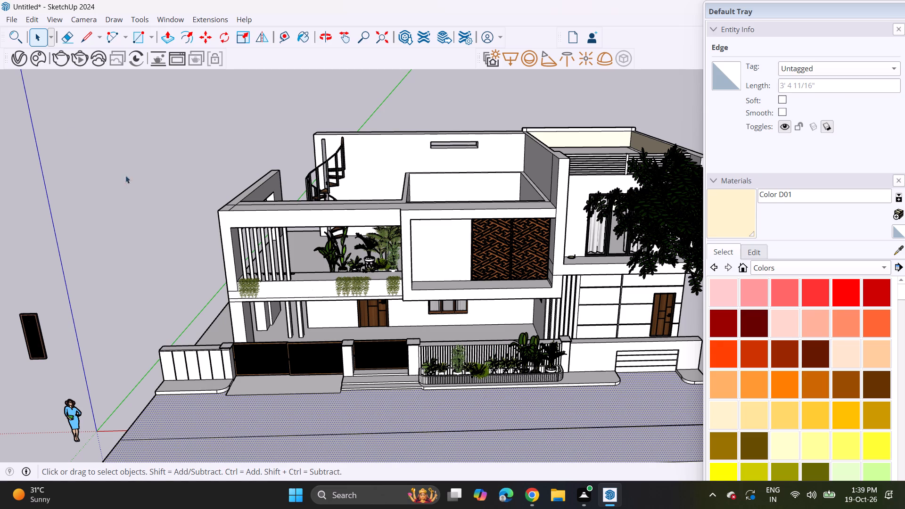
left_click(10, 21)
left_click(39, 191)
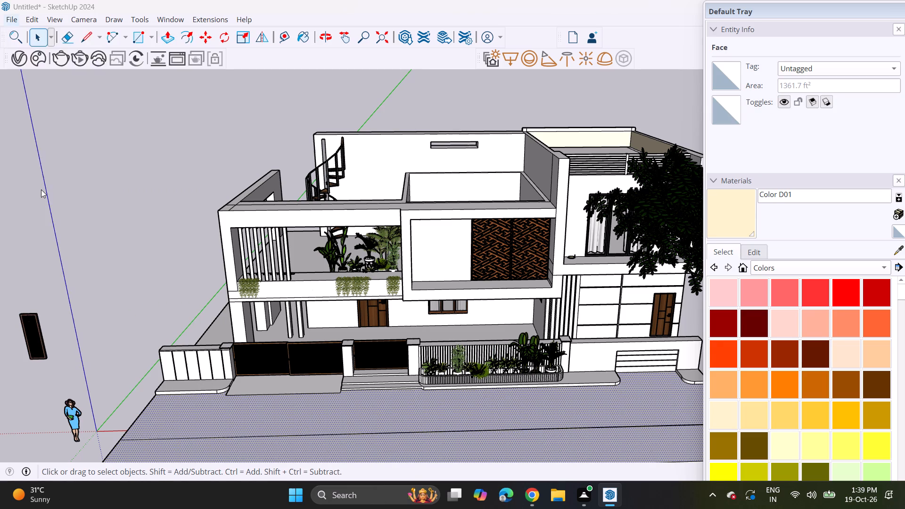
scroll(244, 179, "down", 18)
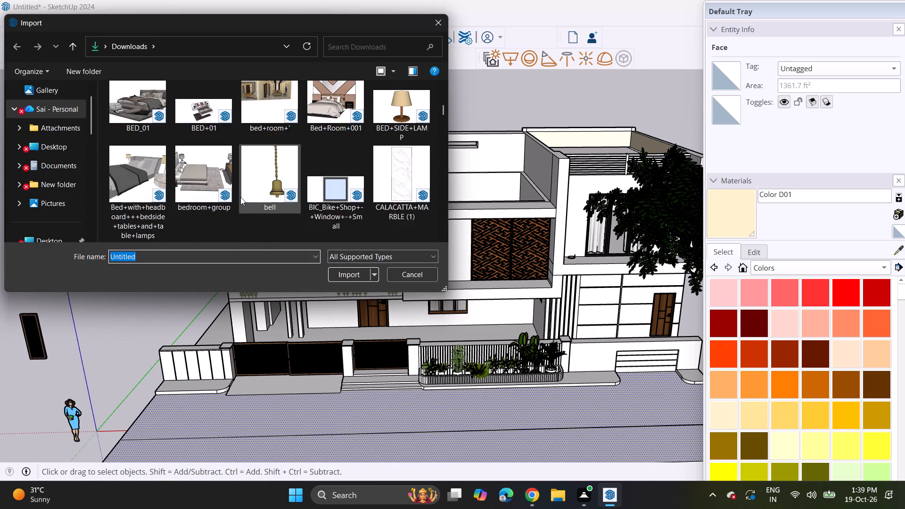
scroll(238, 196, "down", 11)
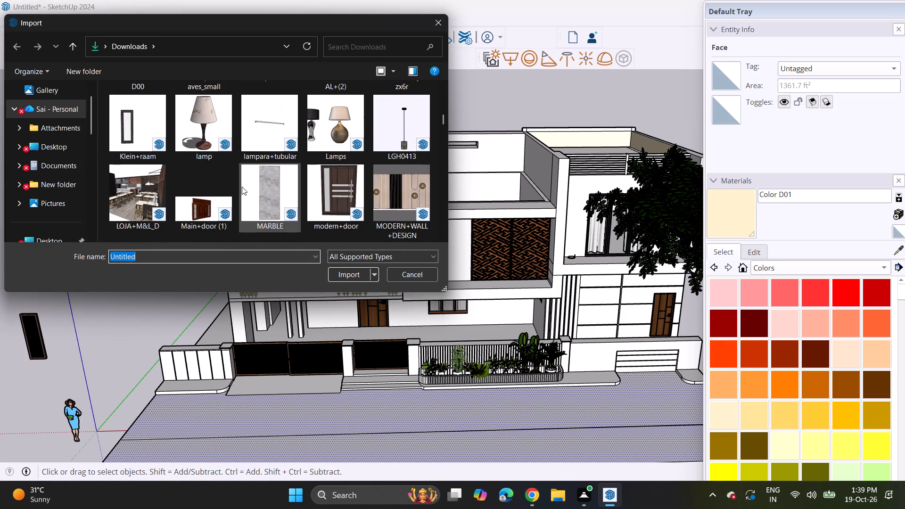
scroll(242, 187, "down", 19)
scroll(234, 191, "down", 6)
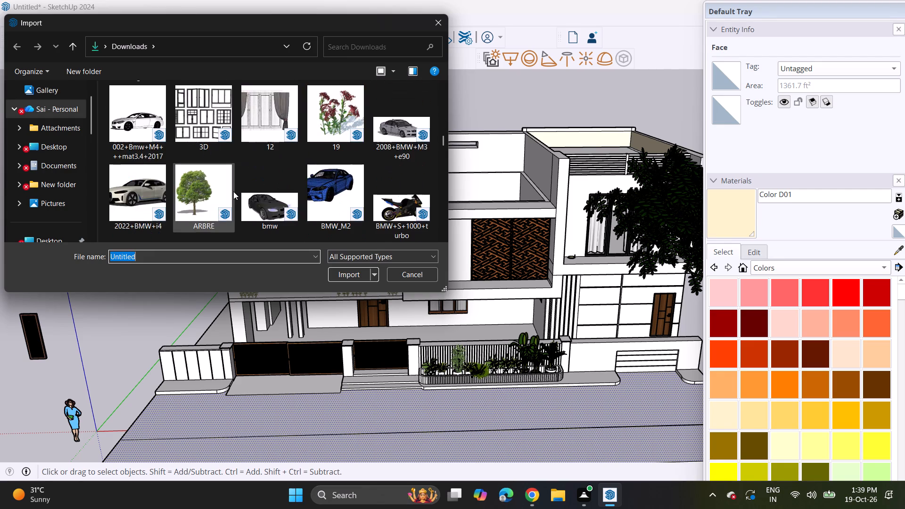
scroll(233, 191, "down", 11)
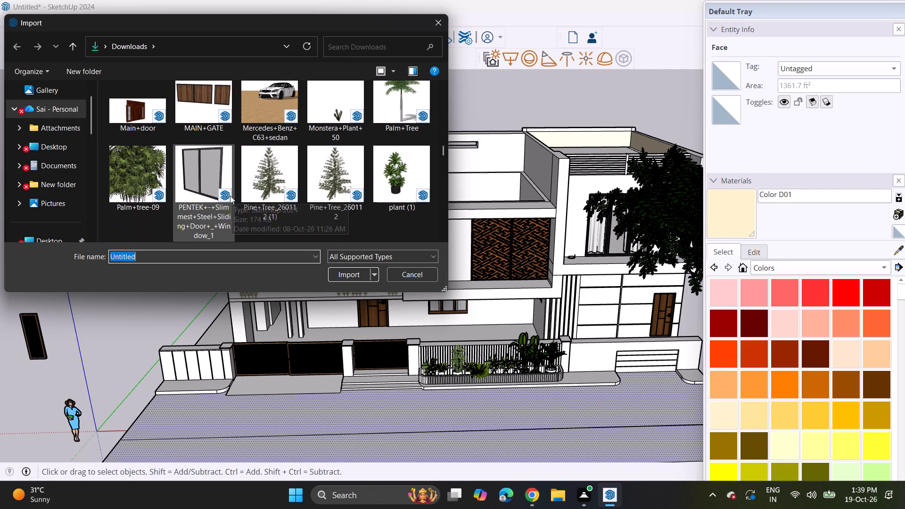
scroll(229, 195, "down", 8)
scroll(233, 183, "up", 2)
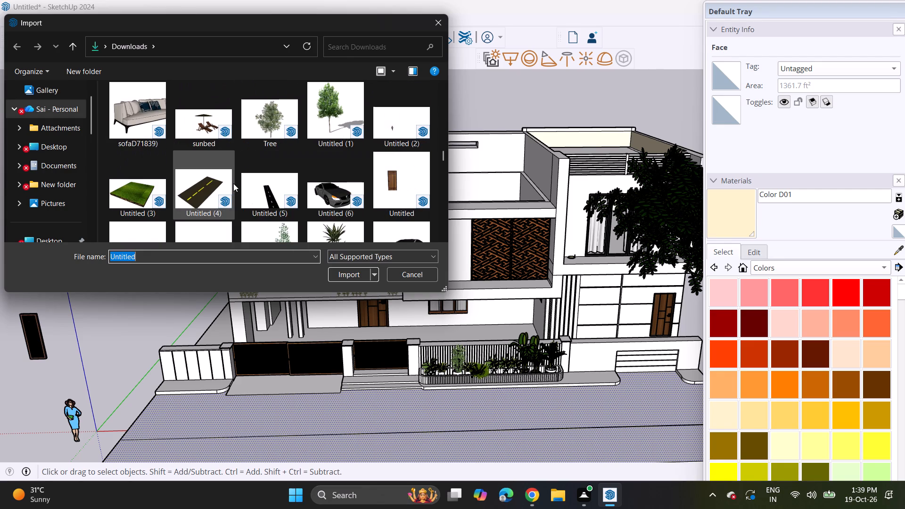
left_click(261, 184)
left_click(330, 279)
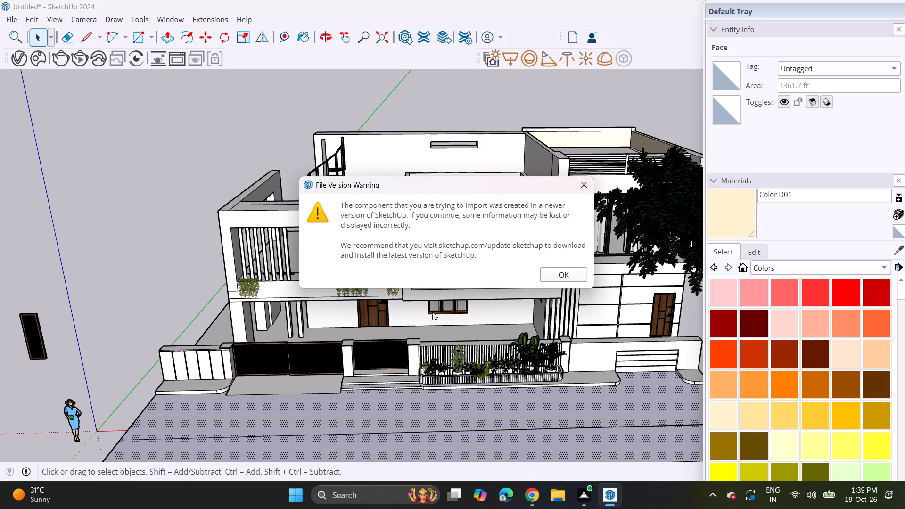
left_click(562, 277)
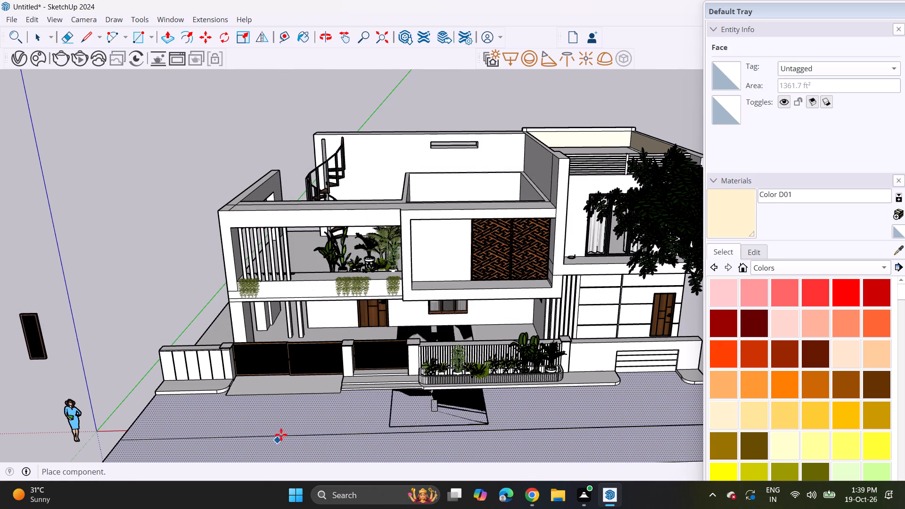
scroll(291, 404, "down", 10)
middle_click_drag(312, 394, 376, 271)
middle_click_drag(399, 270, 408, 359)
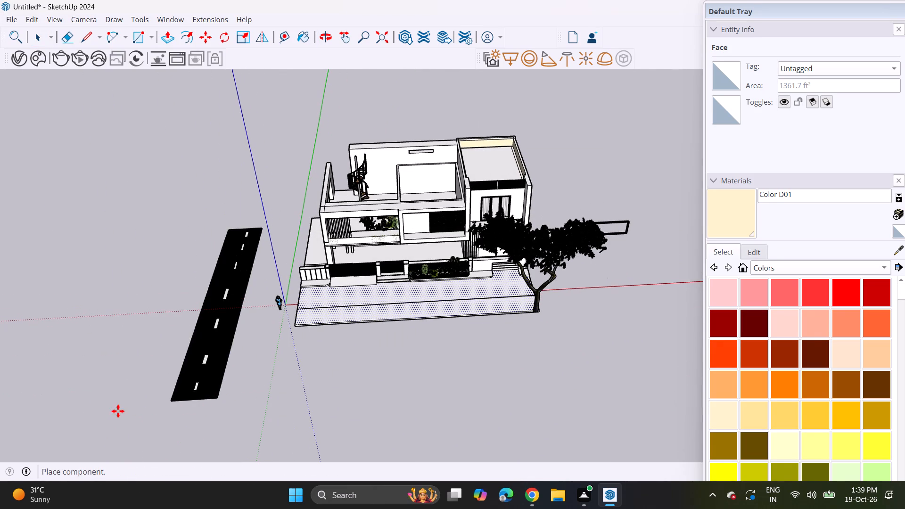
left_click(102, 412)
Rotate the road a quarter turn on the ground so it runs parallel to the house's front boundary.
left_click(221, 32)
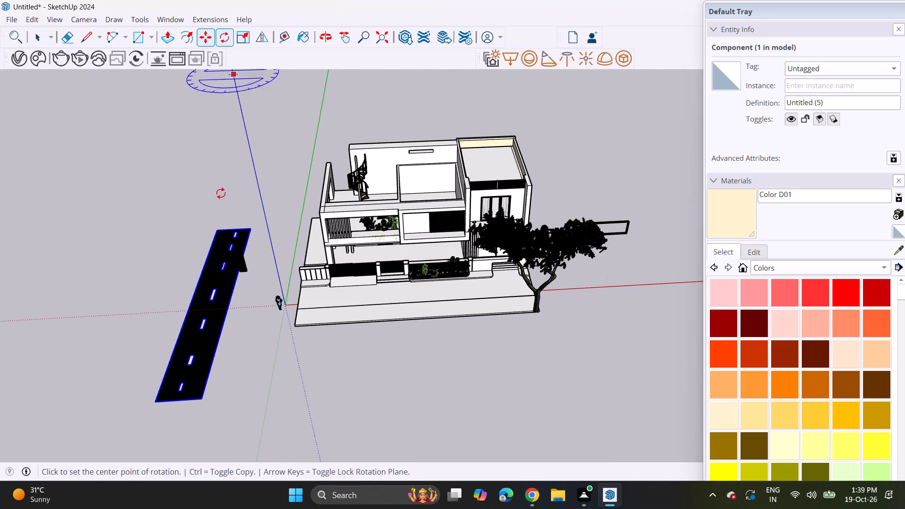
left_click(250, 348)
left_click(267, 347)
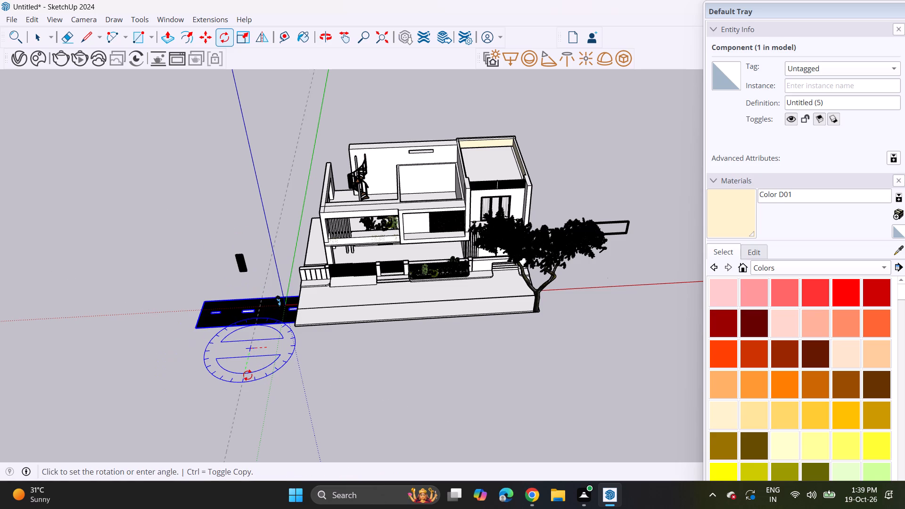
left_click(247, 375)
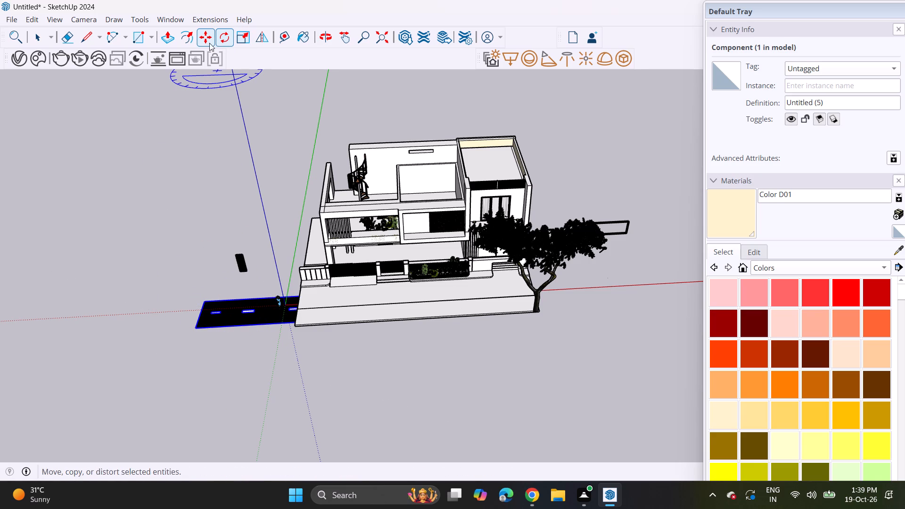
Move the rotated road by its end corner onto the paved slab in front of the boundary wall.
left_click(209, 43)
left_click(194, 331)
scroll(287, 311, "up", 1)
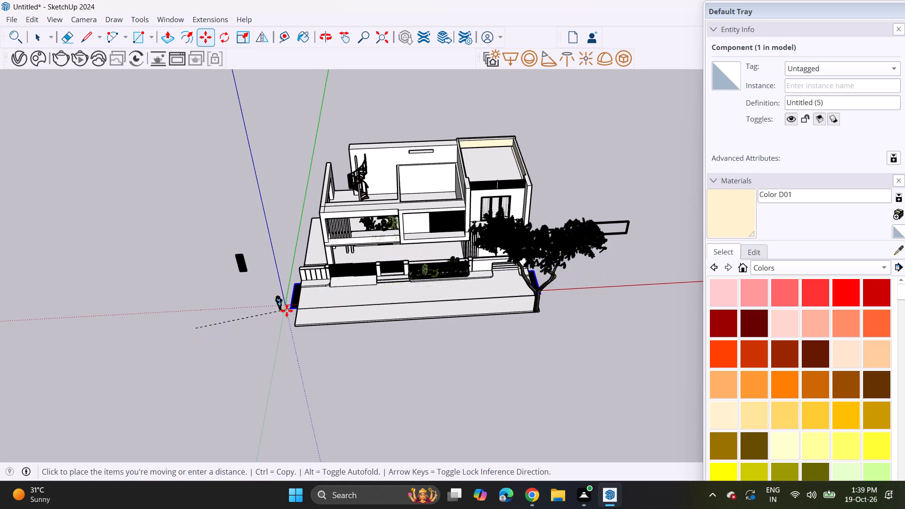
scroll(287, 311, "up", 6)
left_click(325, 314)
Move the road by its house-side corner onto the pavement corner at the slab's edge, near the panelled boundary wall.
middle_click_drag(304, 291, 715, 236)
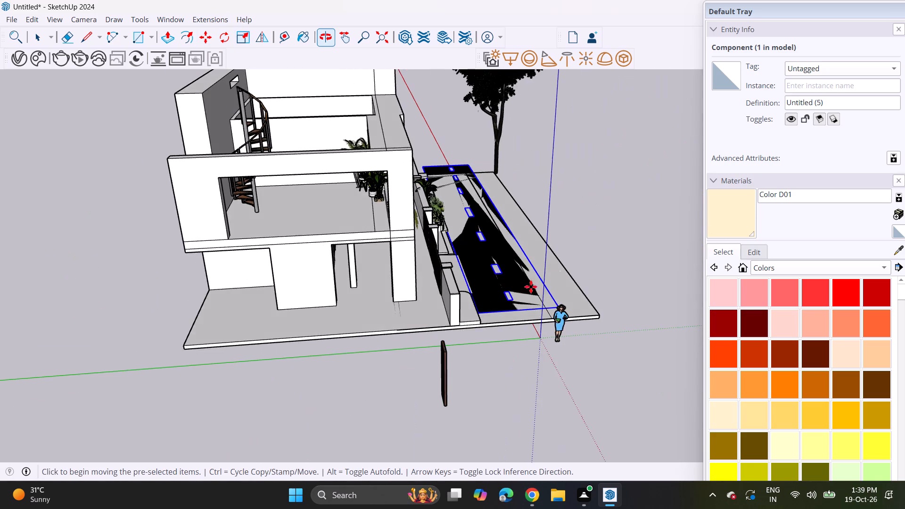
scroll(410, 346, "up", 4)
middle_click_drag(515, 296, 502, 287)
scroll(497, 297, "up", 8)
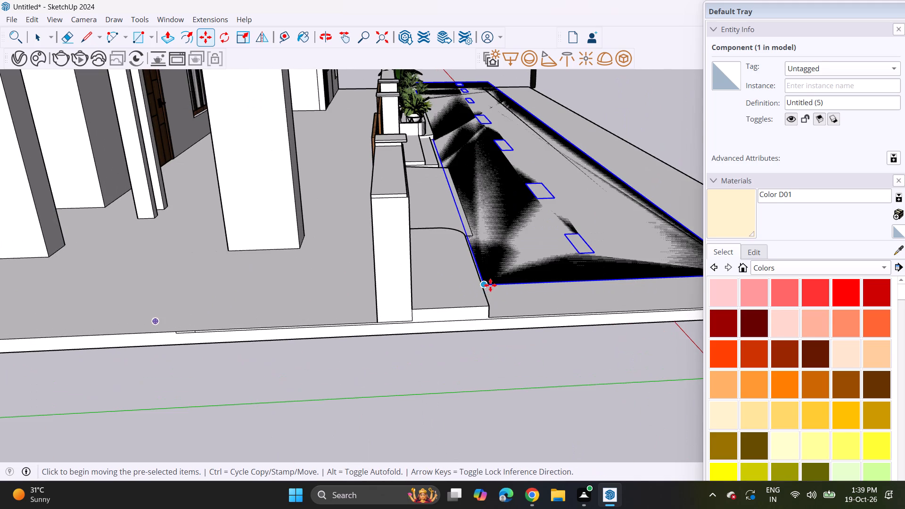
left_click(487, 283)
left_click(491, 308)
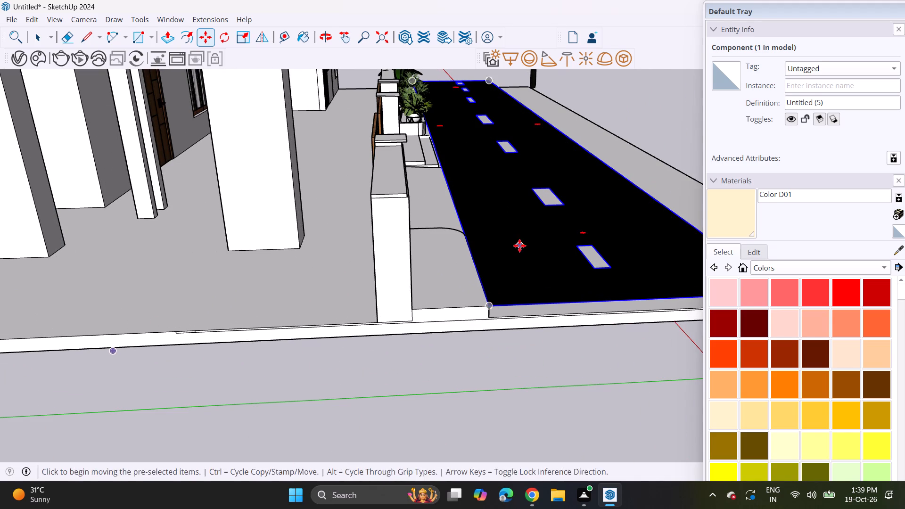
Scale the road's length down so its overhanging end meets the slab's edge near the street tree.
middle_click_drag(519, 246, 57, 277)
scroll(153, 226, "down", 5)
scroll(205, 264, "down", 3)
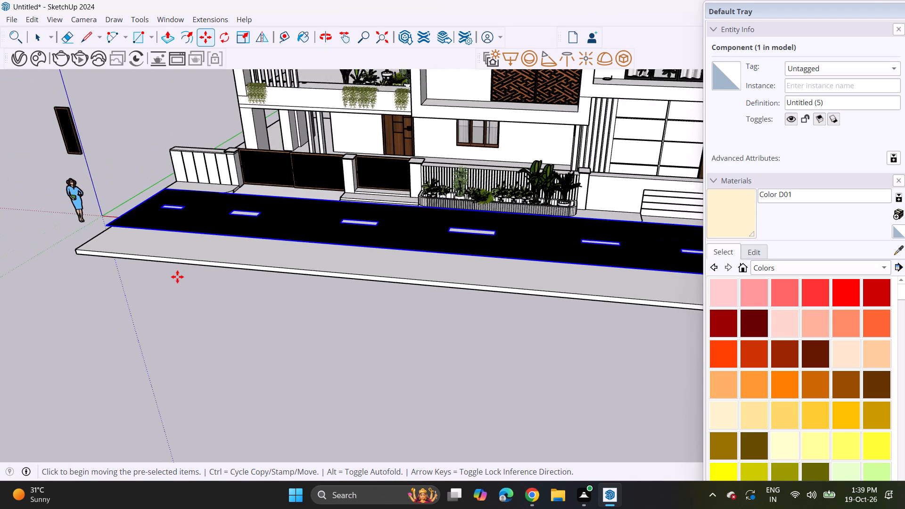
scroll(177, 278, "down", 5)
middle_click_drag(163, 288, 135, 369)
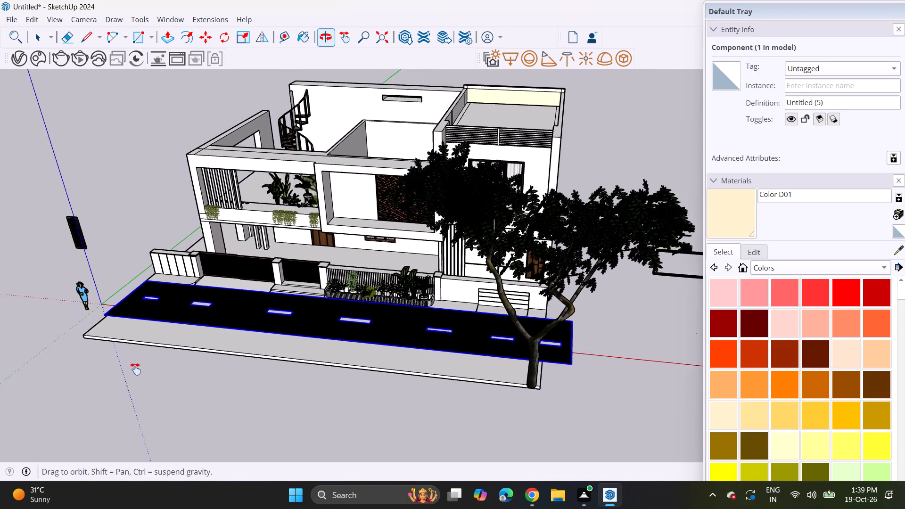
middle_click_drag(135, 369, 122, 354)
middle_click_drag(568, 285, 450, 262)
scroll(538, 313, "up", 6)
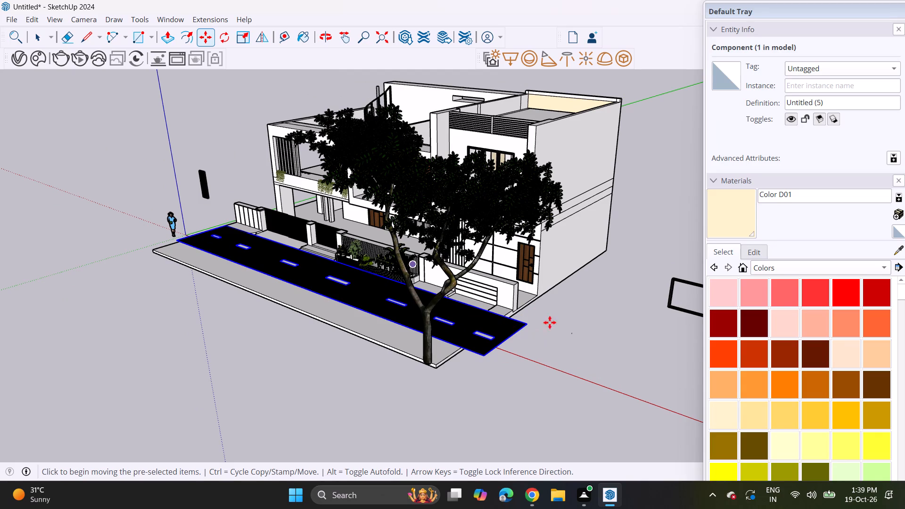
key("space")
left_click(503, 337)
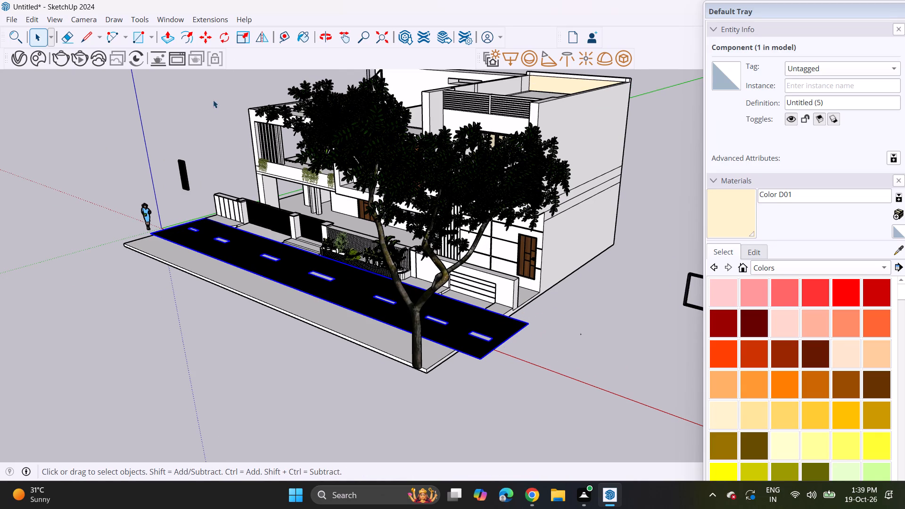
left_click(235, 37)
left_click(511, 339)
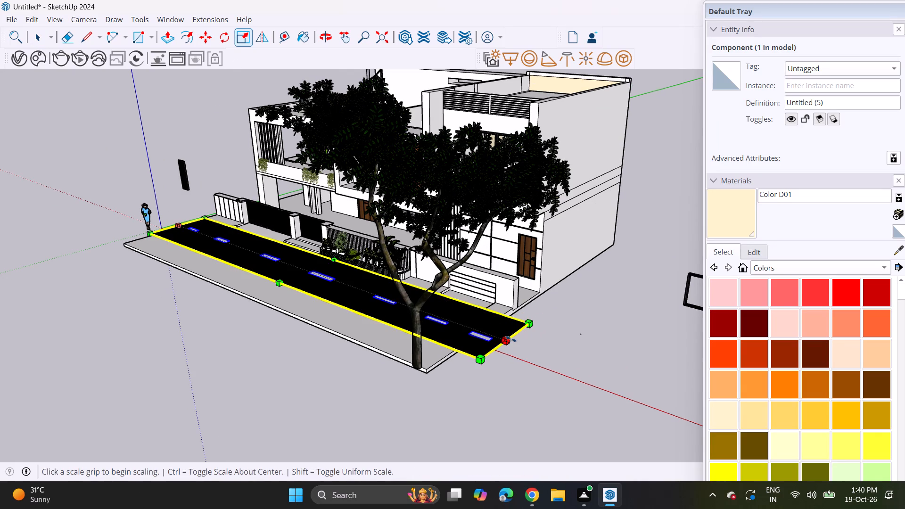
left_click(454, 358)
Scale the road wider from its outer long edge, away from the house, leaving a strip of slab along the front.
middle_click_drag(353, 328, 365, 308)
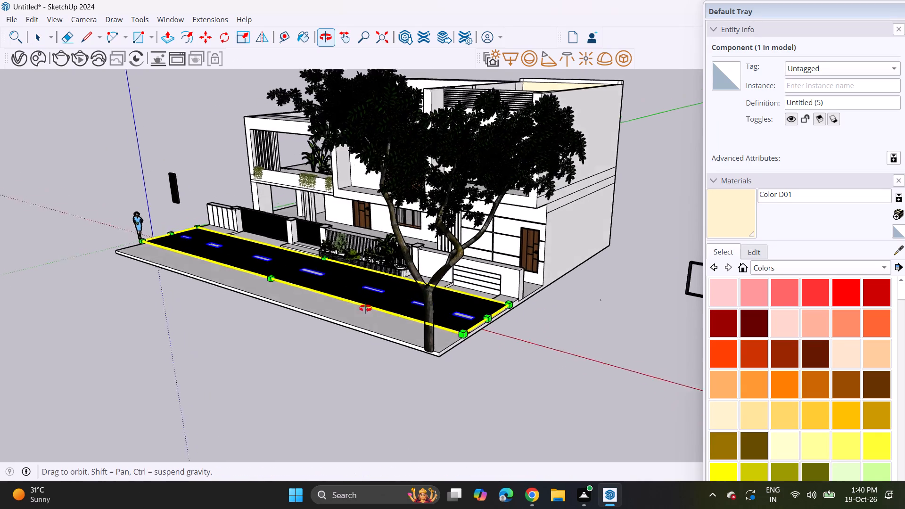
middle_click_drag(365, 308, 510, 289)
middle_click_drag(299, 301, 401, 318, "shift")
middle_click_drag(400, 318, 417, 403)
scroll(424, 358, "up", 7)
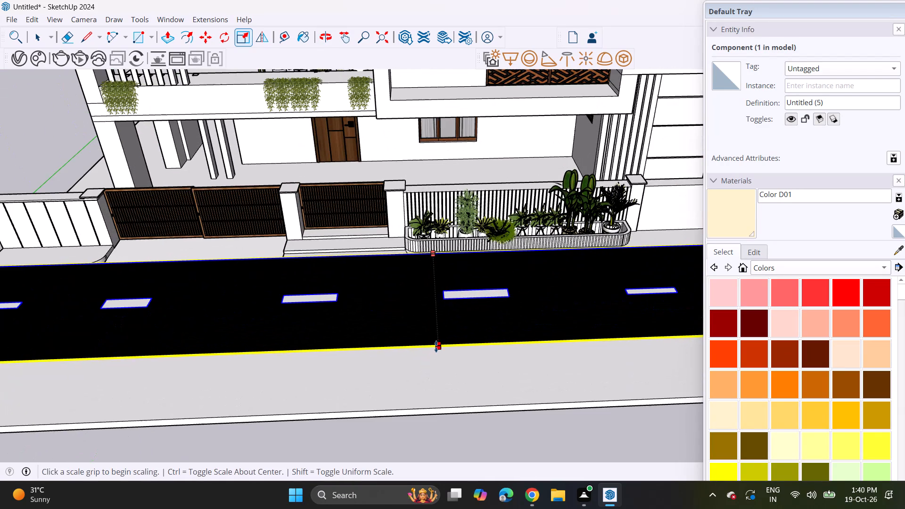
left_click(436, 349)
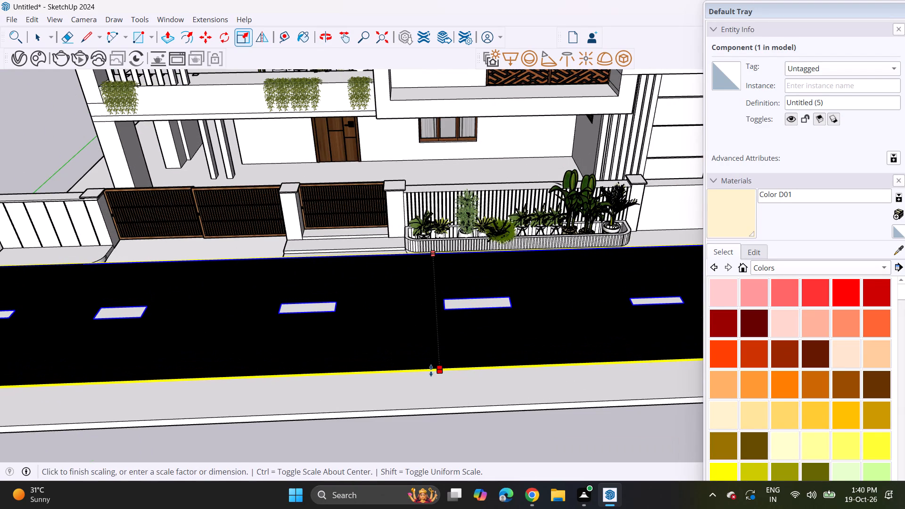
left_click(431, 370)
key("space")
left_click(276, 441)
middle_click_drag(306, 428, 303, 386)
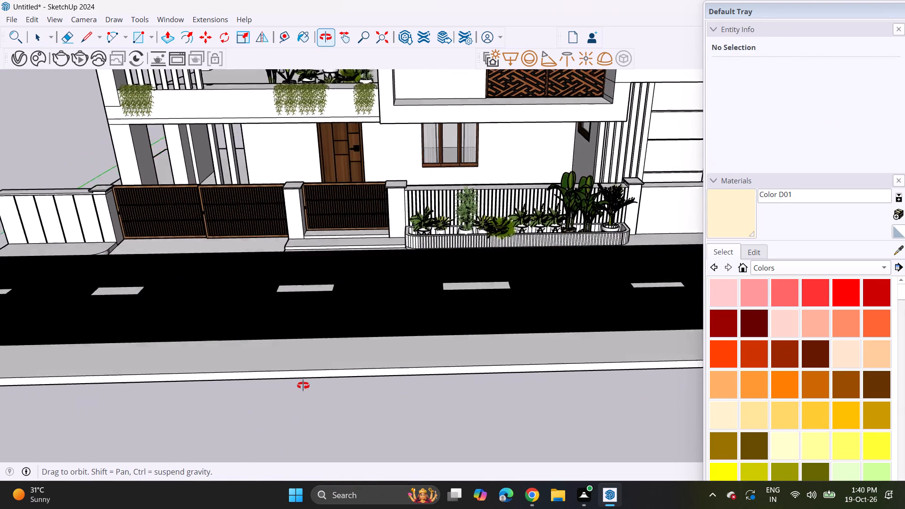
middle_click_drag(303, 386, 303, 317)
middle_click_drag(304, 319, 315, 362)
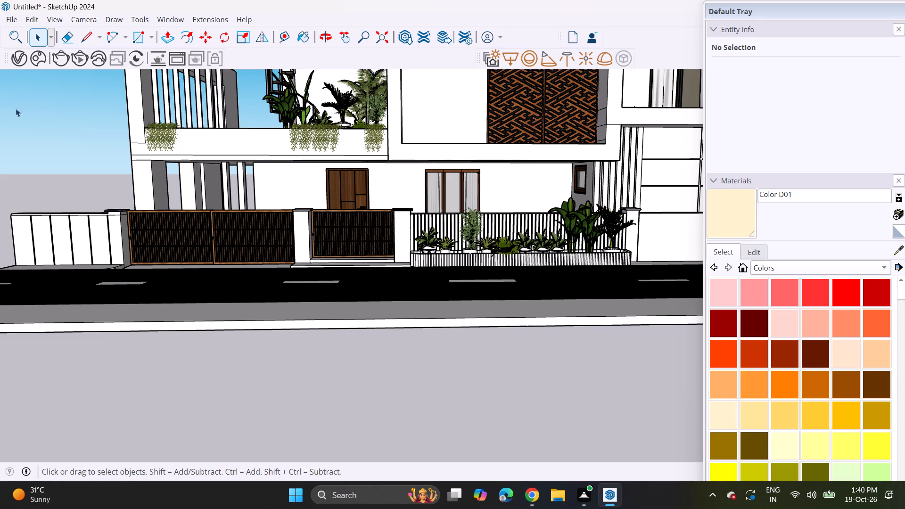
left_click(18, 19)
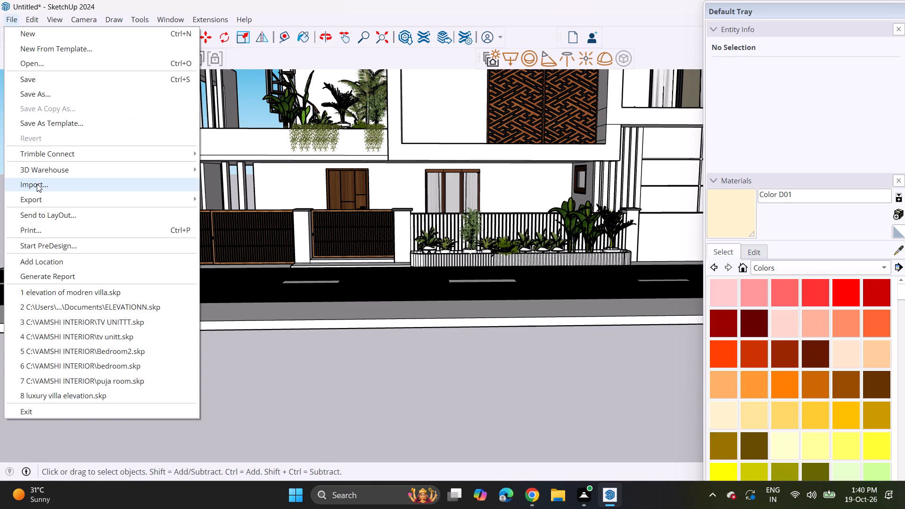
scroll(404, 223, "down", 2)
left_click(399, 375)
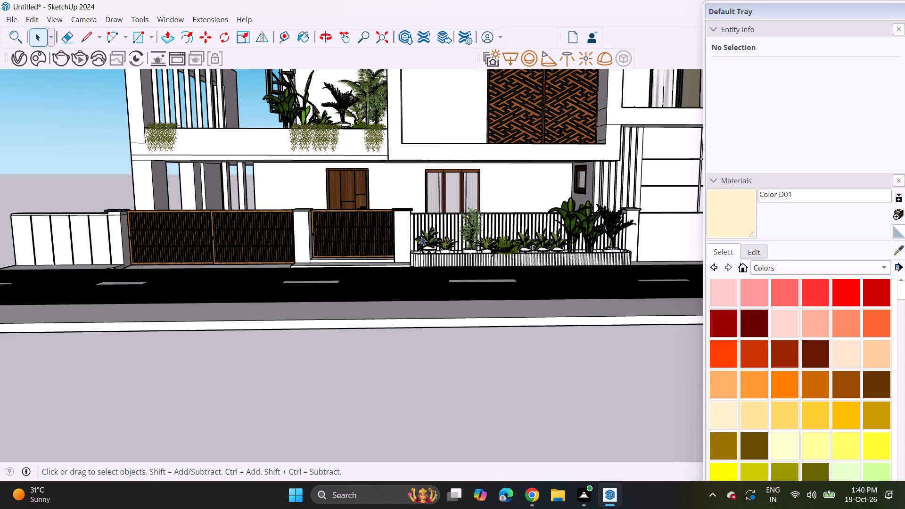
Scale the acacia2 street tree up uniformly from its upper bounding-box corner so its canopy spreads higher and wider over the frontage.
middle_click_drag(421, 237, 393, 417, "shift")
middle_click_drag(392, 383, 383, 324)
scroll(387, 320, "down", 3)
middle_click_drag(387, 326, 383, 341)
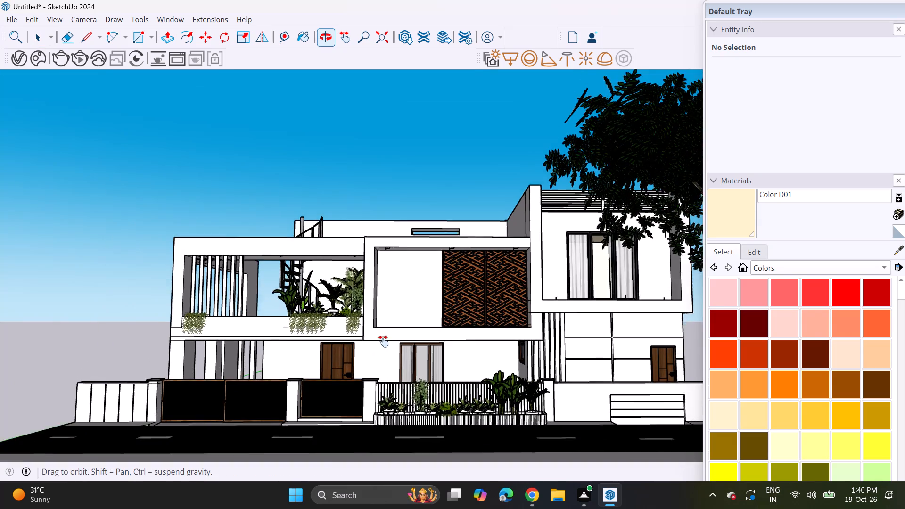
middle_click_drag(383, 341, 381, 337)
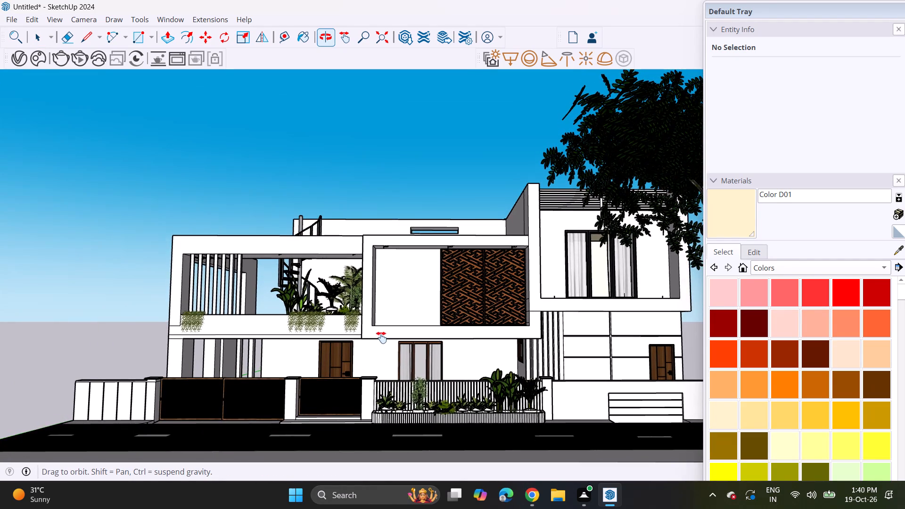
middle_click_drag(381, 337, 378, 336)
left_click(596, 162)
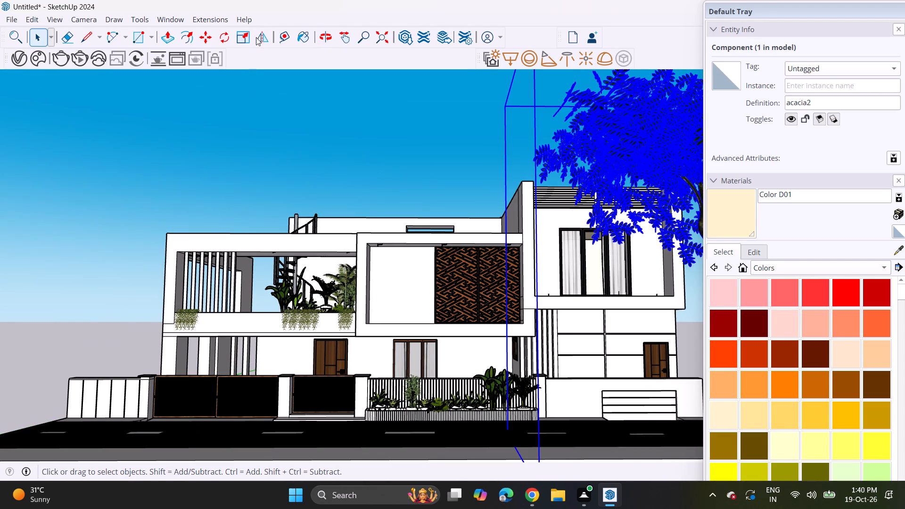
left_click(238, 36)
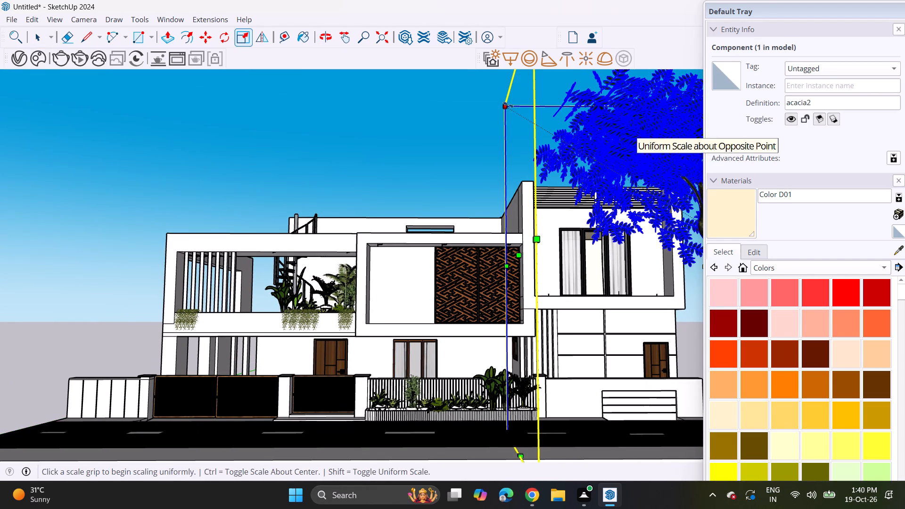
left_click(508, 105)
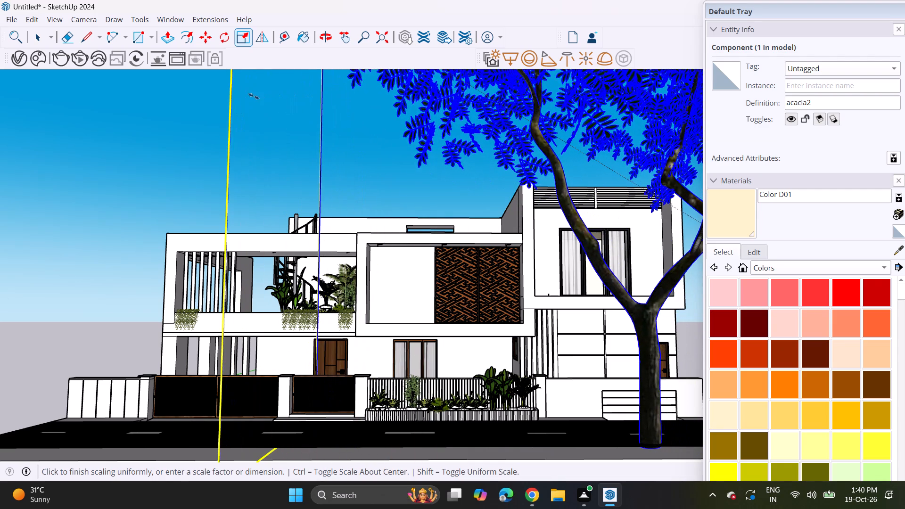
left_click(254, 96)
Move the enlarged street tree along the frontage, away from the gates, so its trunk stands beyond the road's end.
left_click(211, 34)
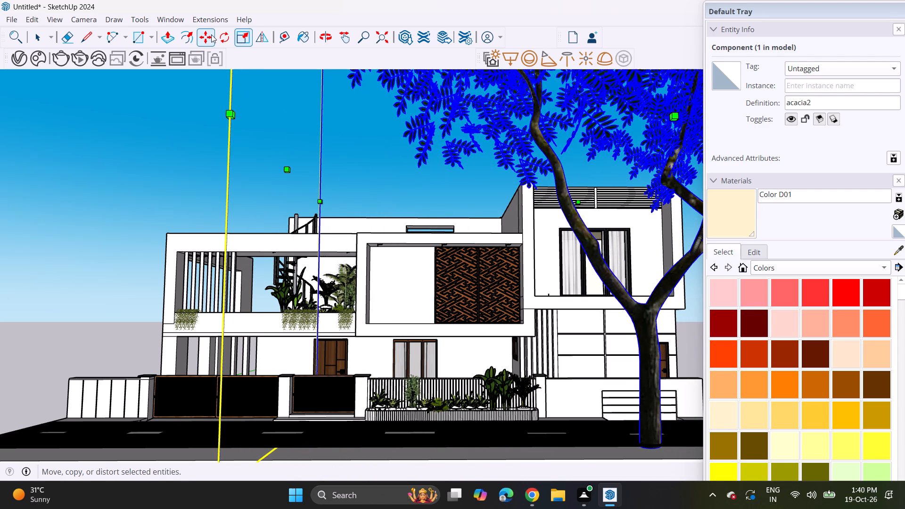
left_click(495, 146)
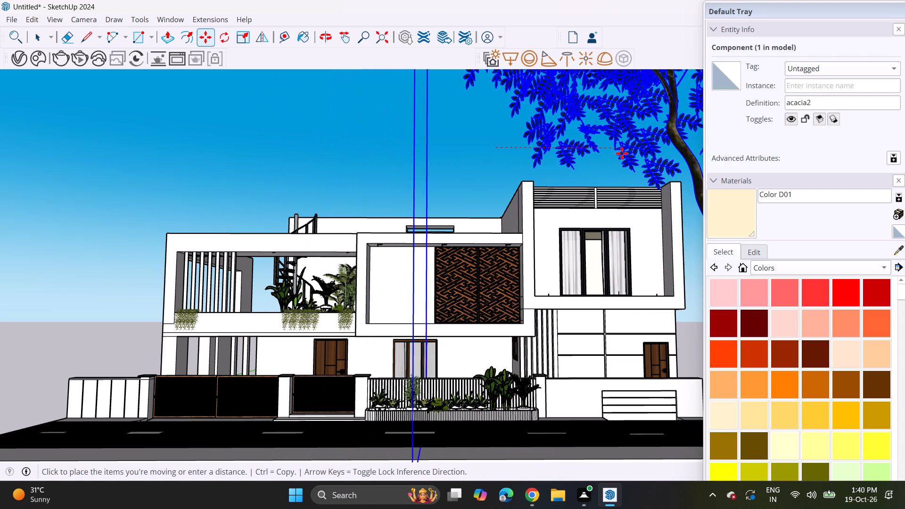
left_click(640, 160)
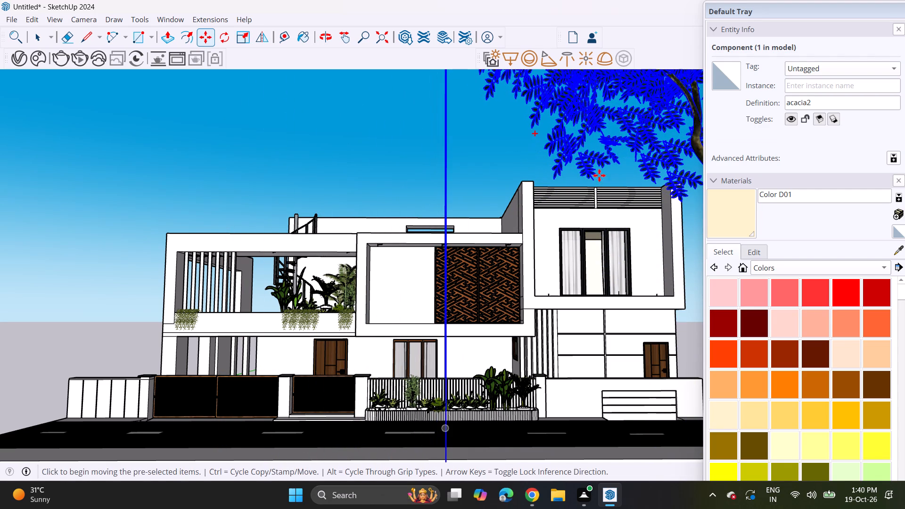
key("space")
left_click(354, 166)
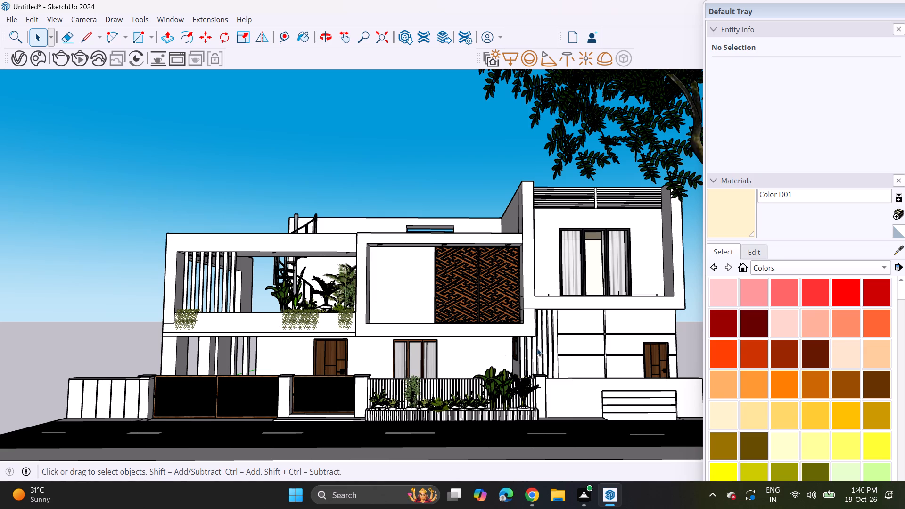
Import the Plan+de+masse component from the Downloads folder and place it on open ground beyond the street tree, beside the house.
middle_click_drag(550, 404, 550, 463)
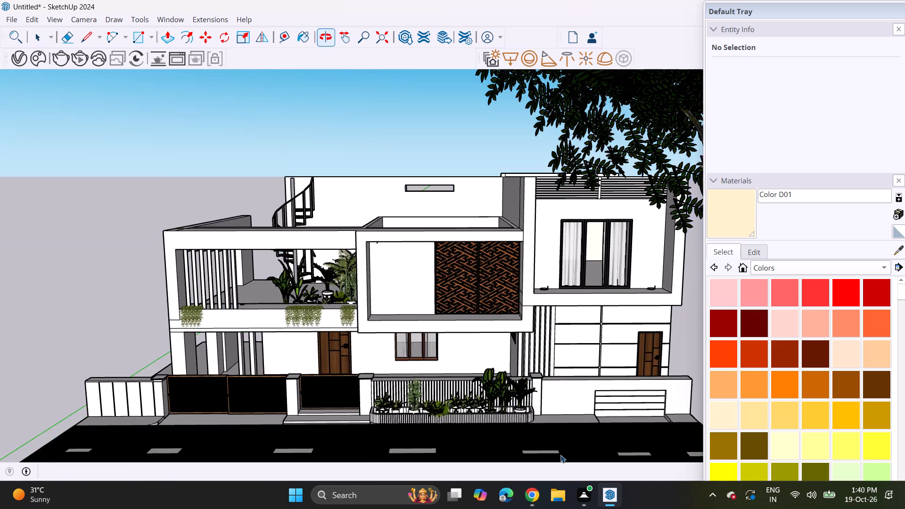
scroll(598, 417, "up", 10)
scroll(543, 407, "up", 8)
middle_click_drag(540, 417, 541, 417)
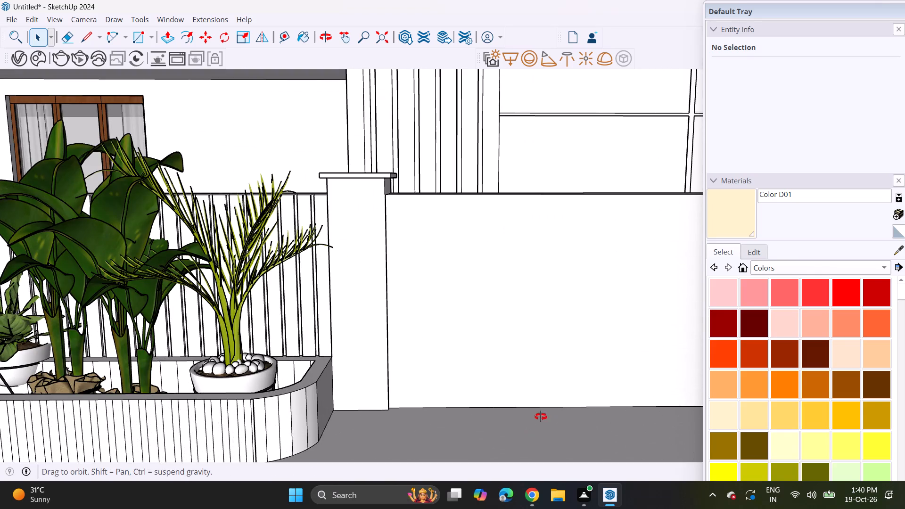
middle_click_drag(541, 417, 543, 437)
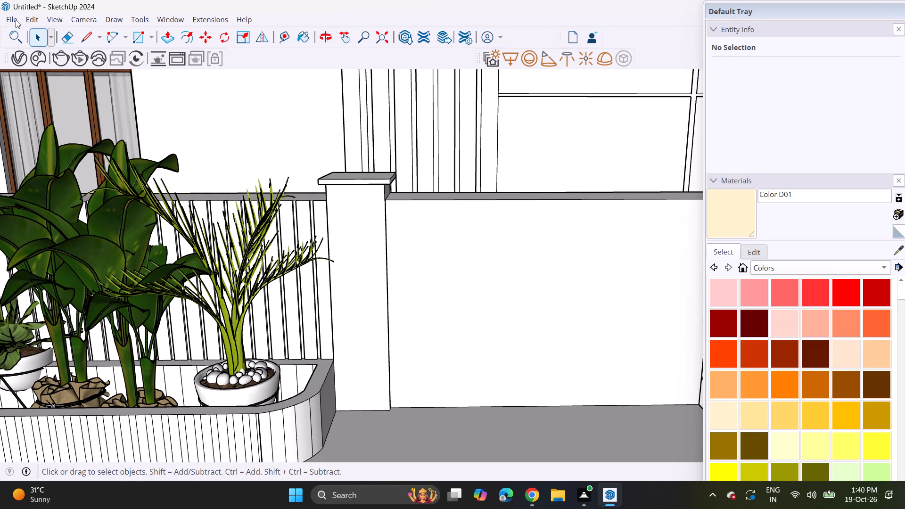
left_click(16, 20)
left_click(56, 184)
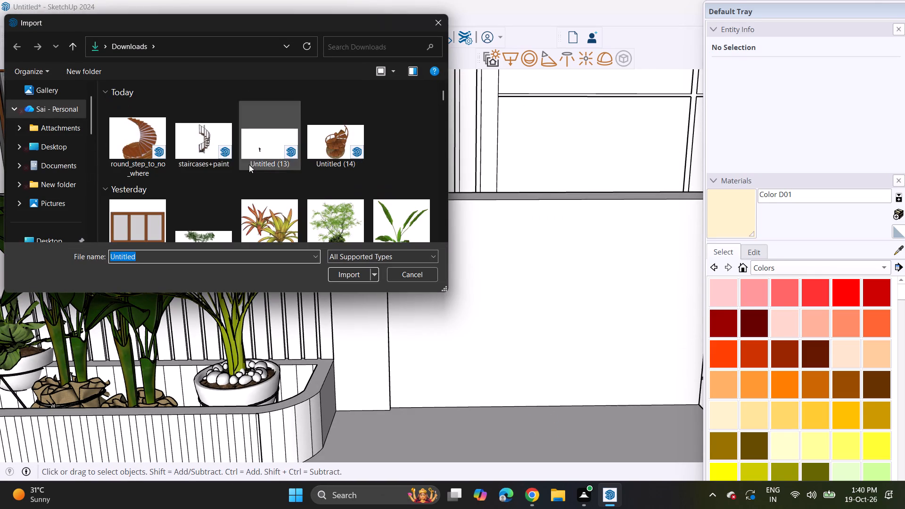
scroll(250, 172, "down", 10)
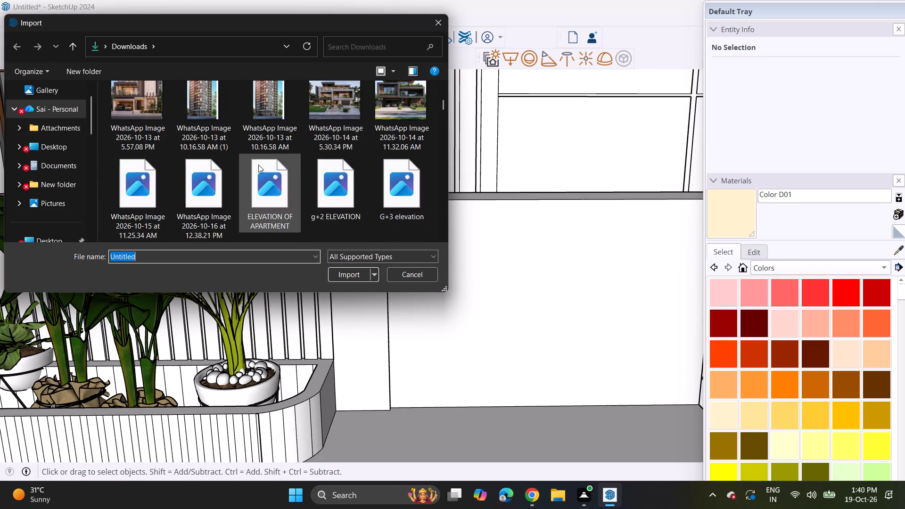
scroll(258, 164, "down", 5)
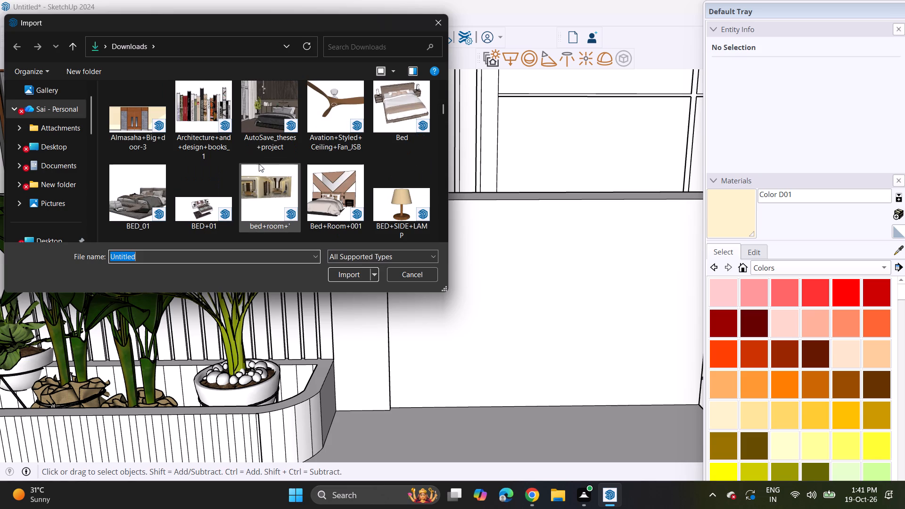
scroll(259, 164, "down", 2)
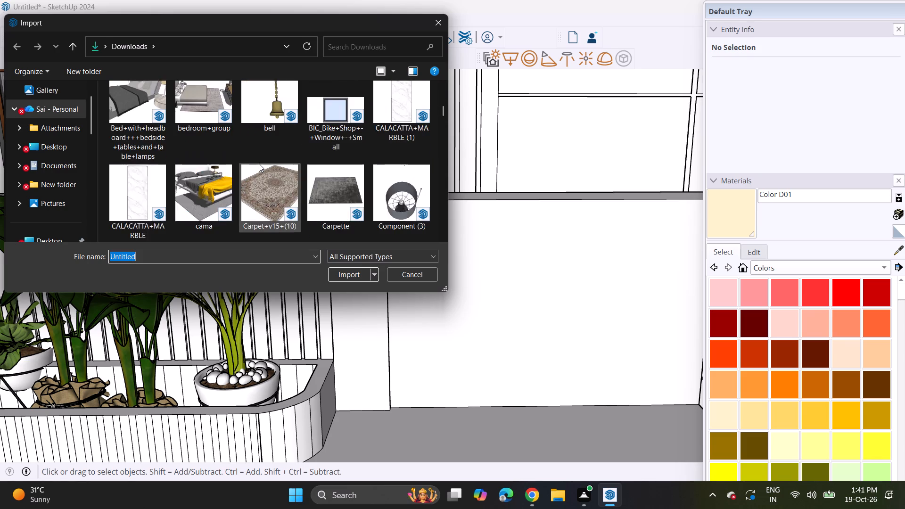
scroll(259, 164, "down", 3)
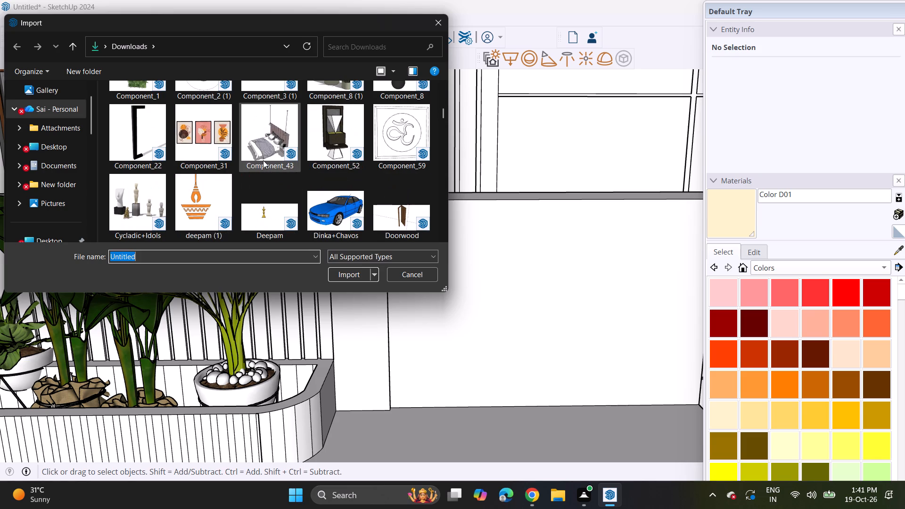
scroll(263, 160, "down", 3)
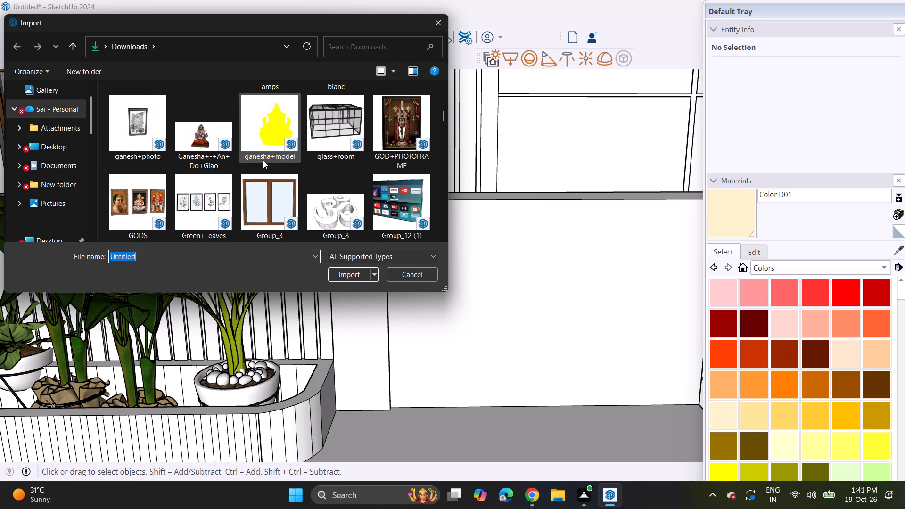
scroll(263, 160, "down", 4)
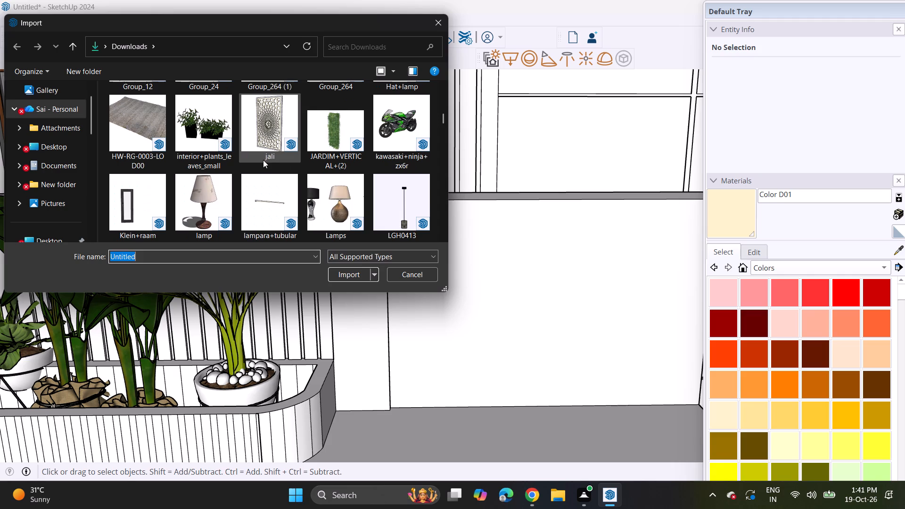
scroll(263, 160, "down", 2)
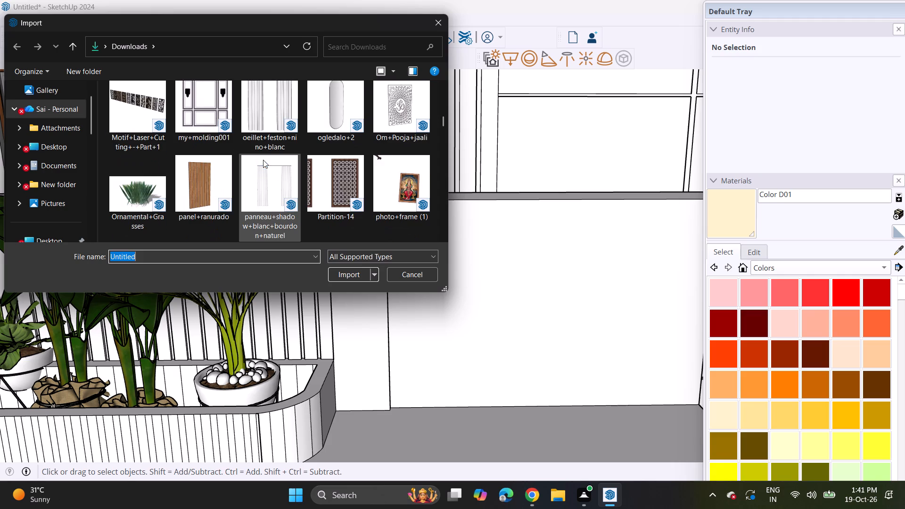
scroll(263, 160, "down", 2)
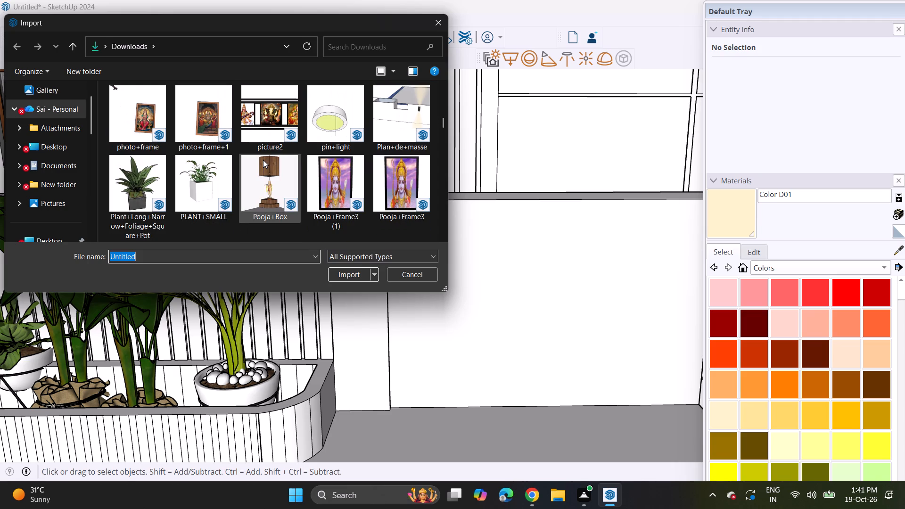
left_click(425, 111)
left_click(356, 276)
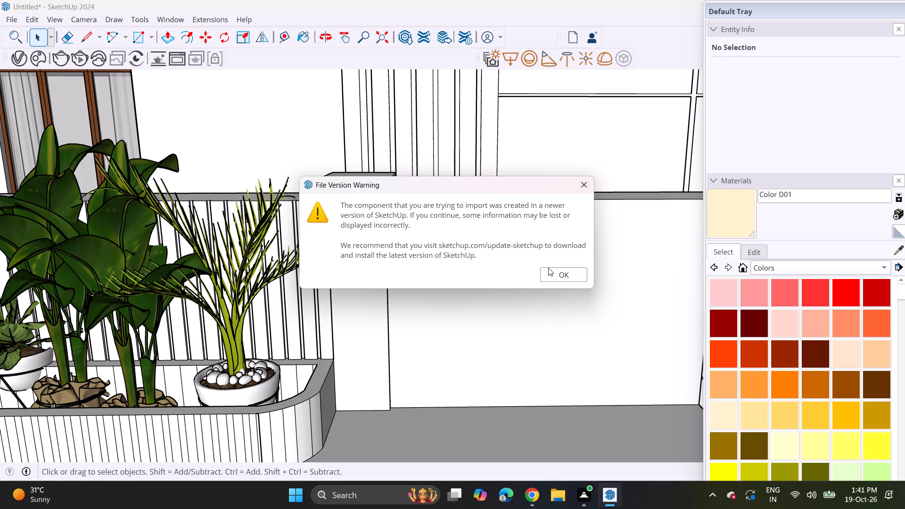
left_click(548, 268)
scroll(421, 280, "down", 20)
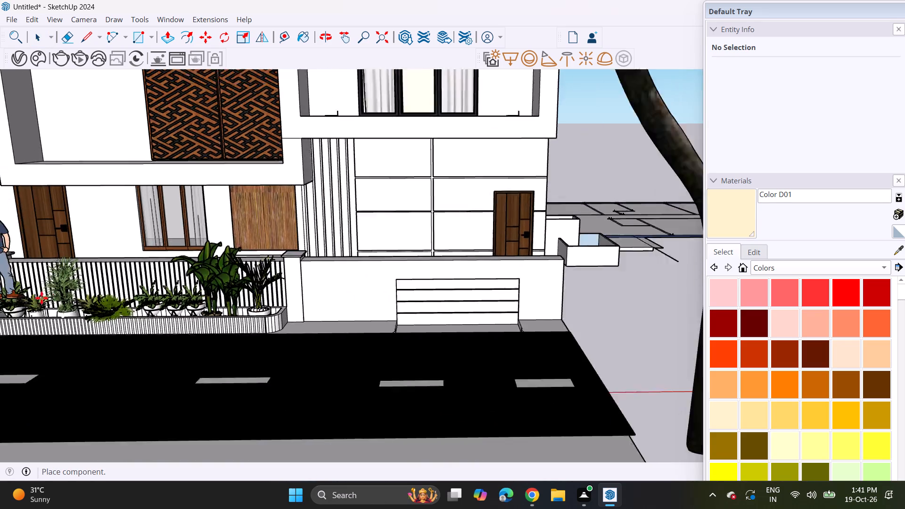
scroll(41, 298, "down", 15)
left_click(470, 284)
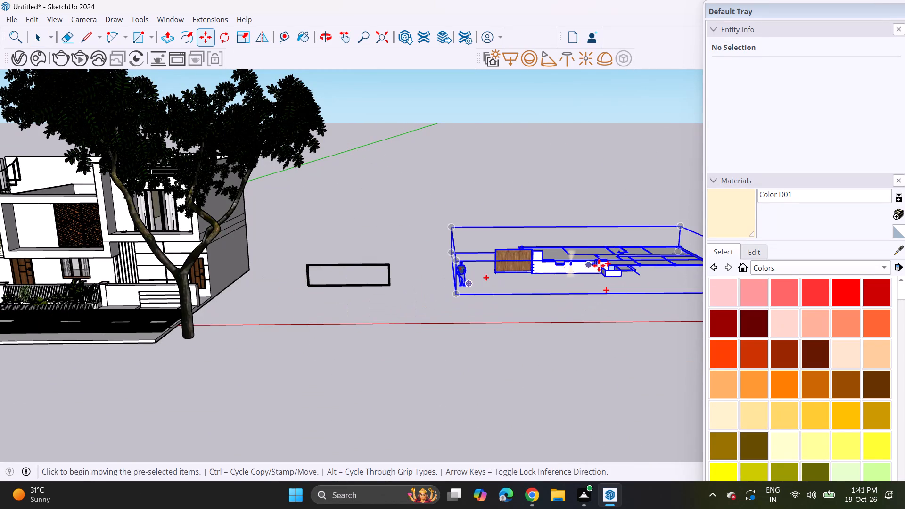
Explode the imported Plan+de+masse component so that its wall light can be selected separately.
scroll(597, 262, "up", 9)
middle_click_drag(563, 251, 539, 366)
scroll(563, 253, "up", 1)
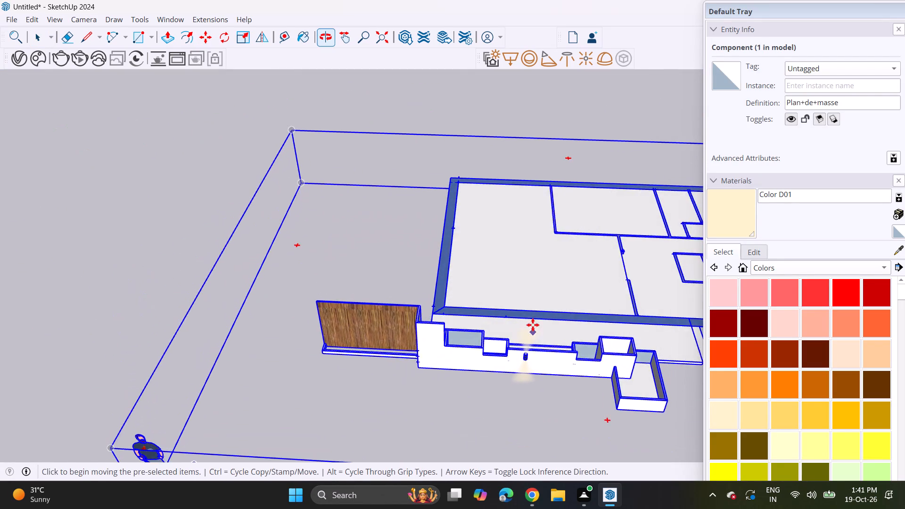
scroll(531, 314, "down", 8)
middle_click_drag(540, 310, 540, 194)
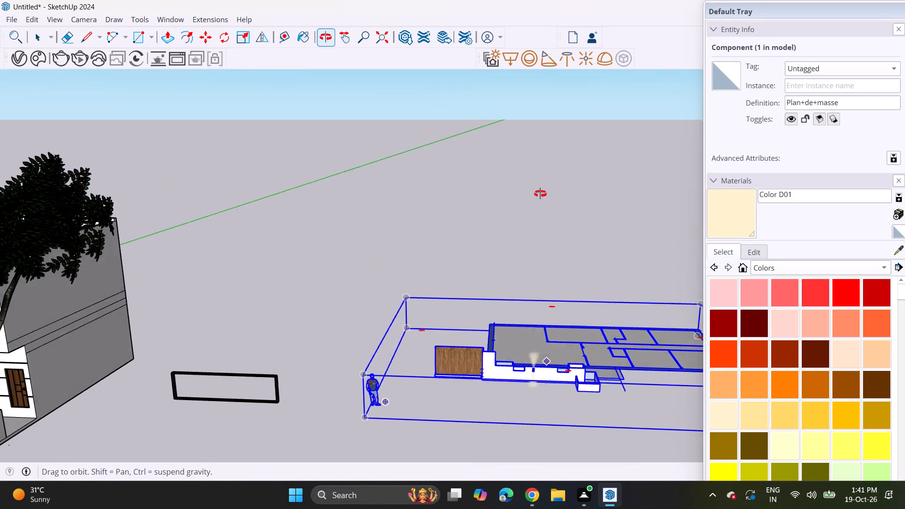
middle_click_drag(540, 194, 539, 193)
scroll(573, 388, "up", 20)
scroll(573, 388, "up", 1)
key("space")
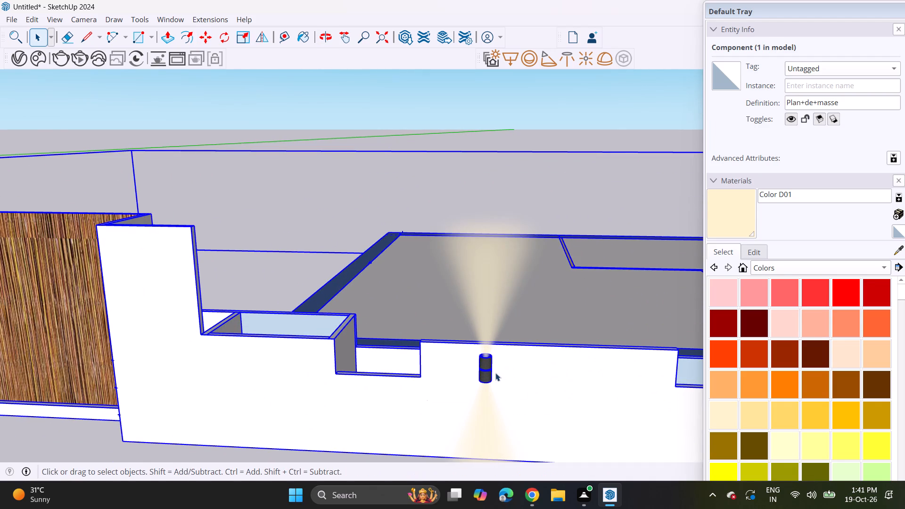
right_click(494, 373)
left_click(538, 128)
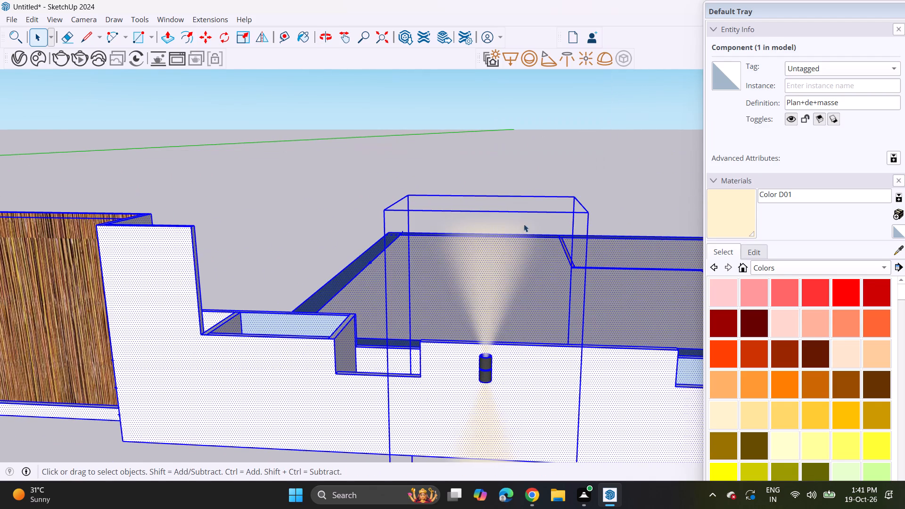
Move the SPOT-EXTERIEUR light from the exploded model to the foot of the boundary wall, between the planter pillar and the grooved panel.
left_click(487, 359)
key("m")
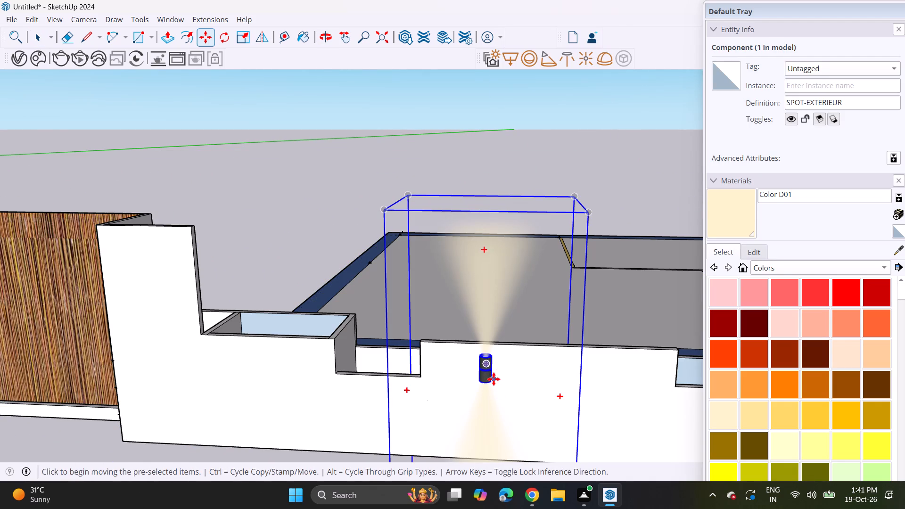
left_click(494, 379)
scroll(237, 411, "down", 4)
middle_click_drag(210, 404, 830, 295, "shift")
scroll(240, 284, "down", 5)
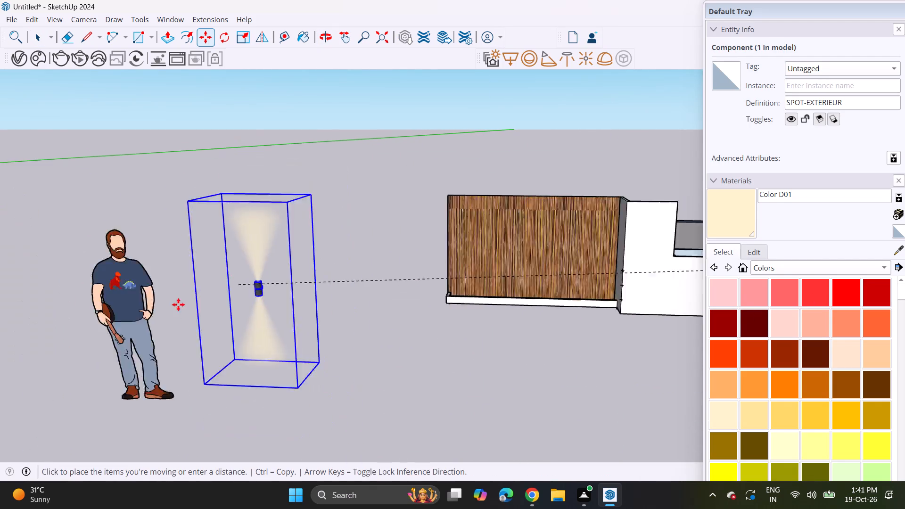
middle_click_drag(90, 337, 738, 266, "shift")
middle_click_drag(54, 274, 688, 224)
middle_click_drag(178, 238, 802, 244)
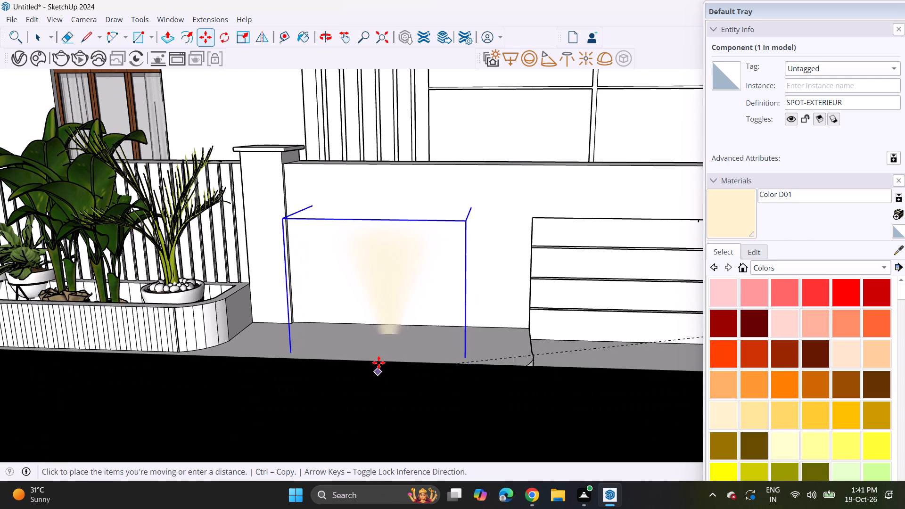
left_click(382, 377)
scroll(399, 349, "down", 9)
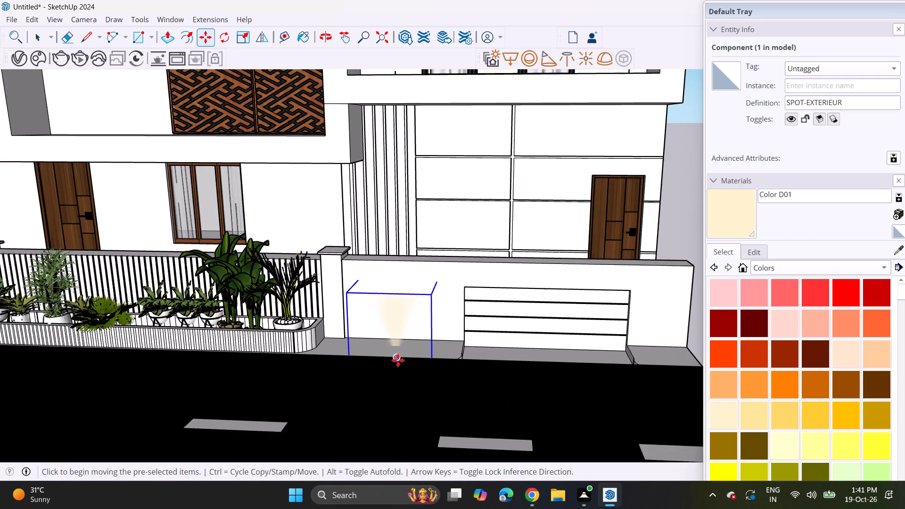
scroll(398, 360, "down", 5)
middle_click_drag(398, 368, 442, 333)
key("space")
left_click(615, 241)
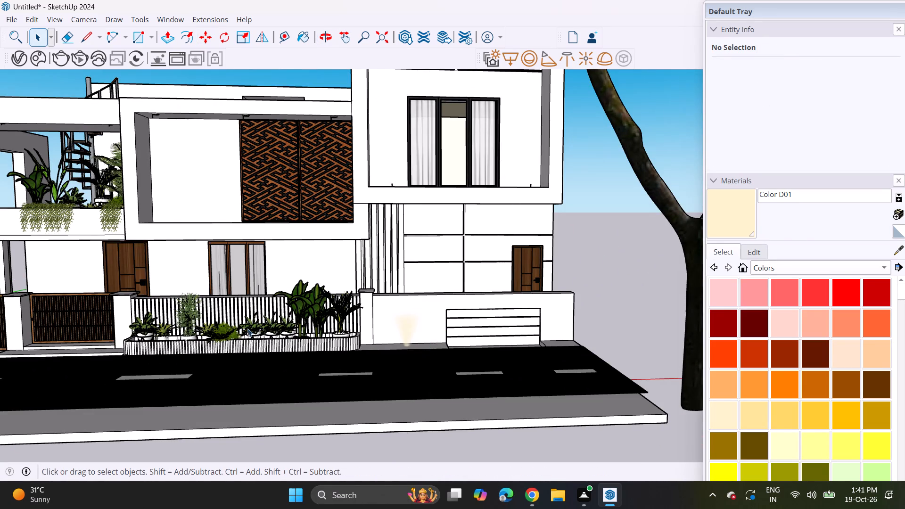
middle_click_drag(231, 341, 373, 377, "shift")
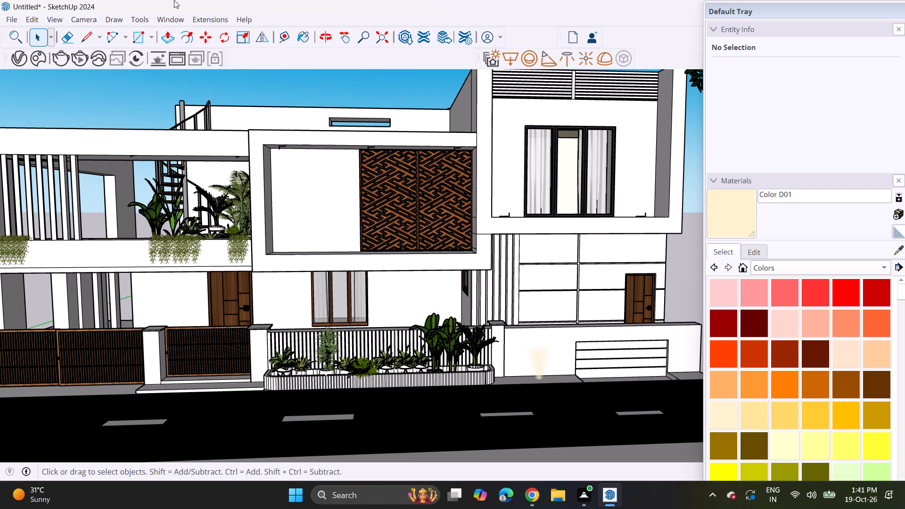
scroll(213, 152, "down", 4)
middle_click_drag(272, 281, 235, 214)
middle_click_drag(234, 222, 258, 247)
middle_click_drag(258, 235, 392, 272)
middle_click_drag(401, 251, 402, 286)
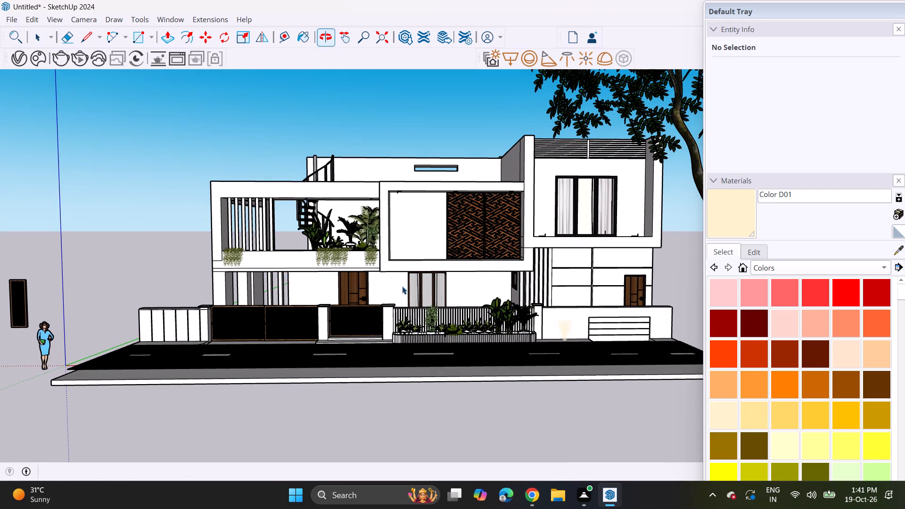
Draw a small rectangle on the overhang's underside, beneath the junction of the planted balcony and the screened upper box.
scroll(263, 287, "up", 2)
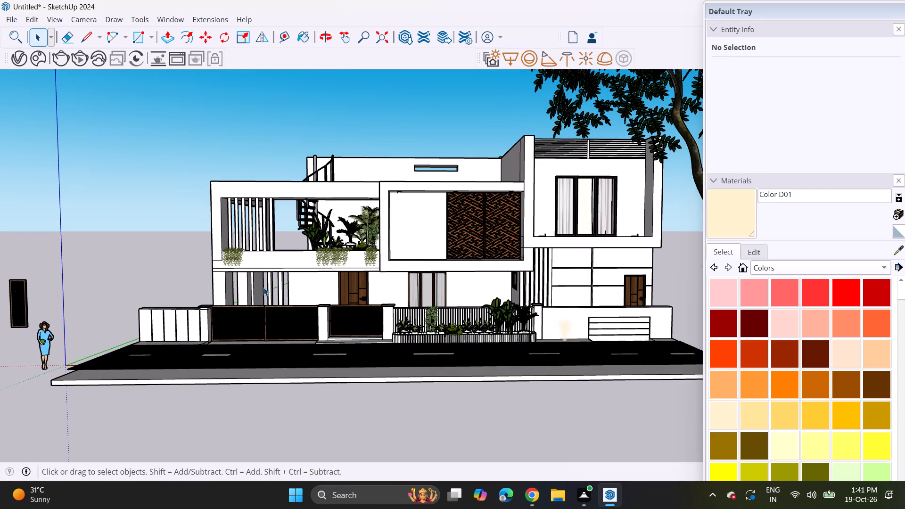
scroll(263, 287, "up", 6)
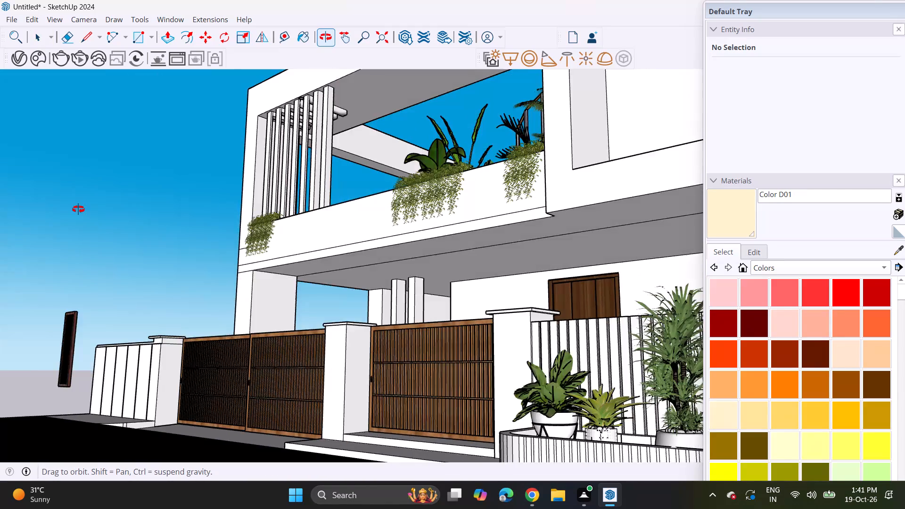
scroll(228, 179, "up", 1)
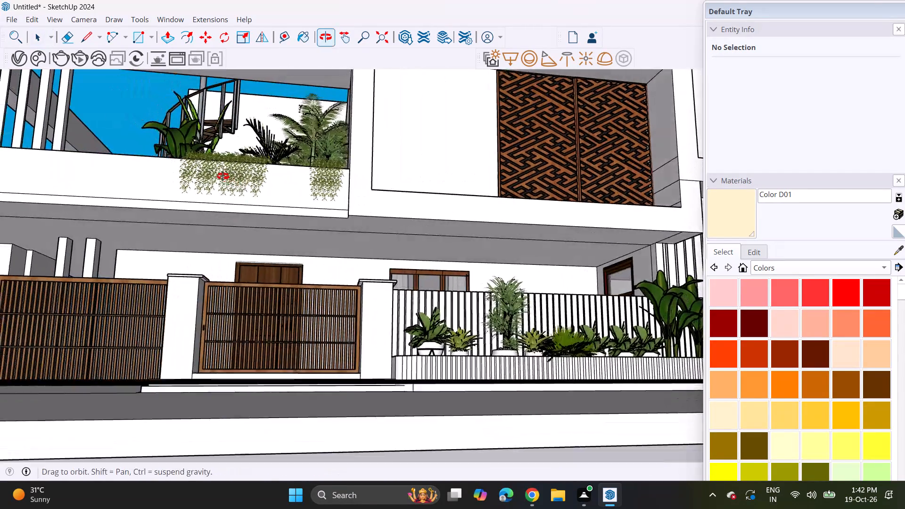
left_click(135, 32)
scroll(311, 183, "up", 3)
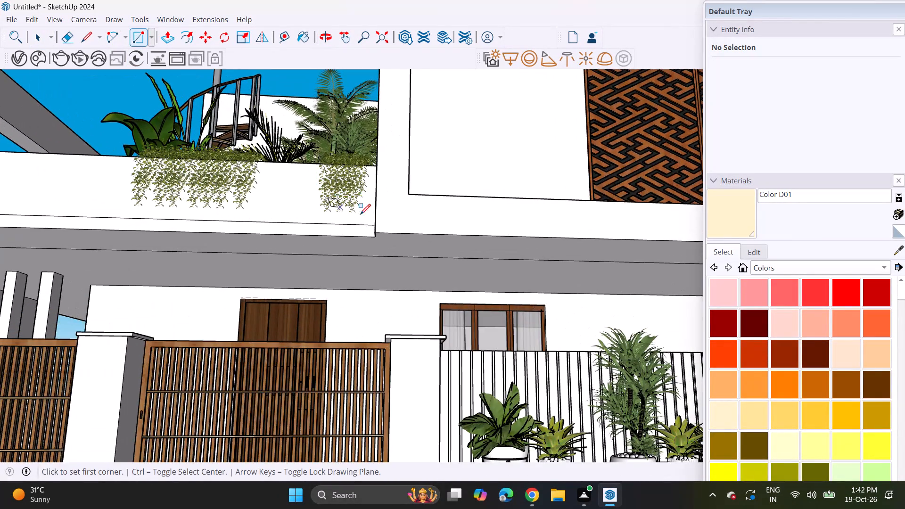
scroll(373, 234, "up", 3)
left_click(378, 239)
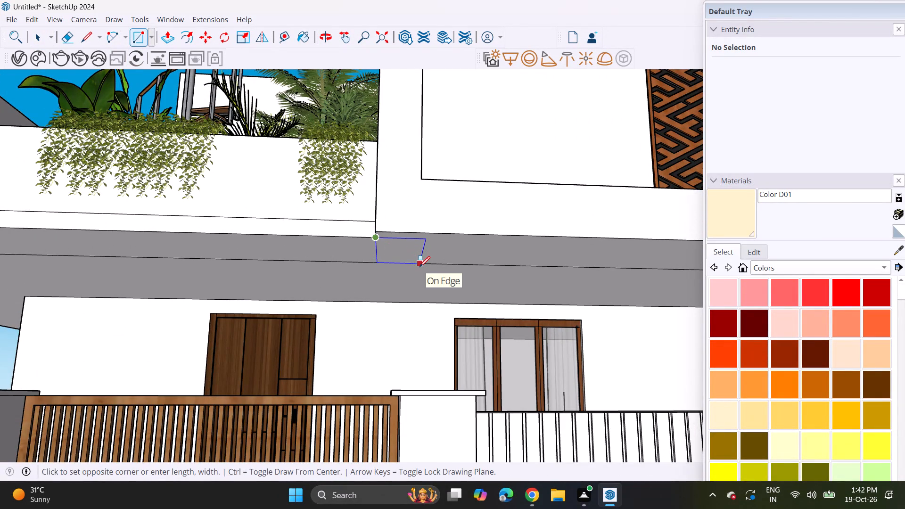
left_click(420, 267)
Push/Pull the small rectangle under the overhang down to the porch floor to form a support column.
scroll(395, 239, "down", 3)
middle_click_drag(350, 249, 413, 336)
middle_click_drag(378, 262, 375, 246)
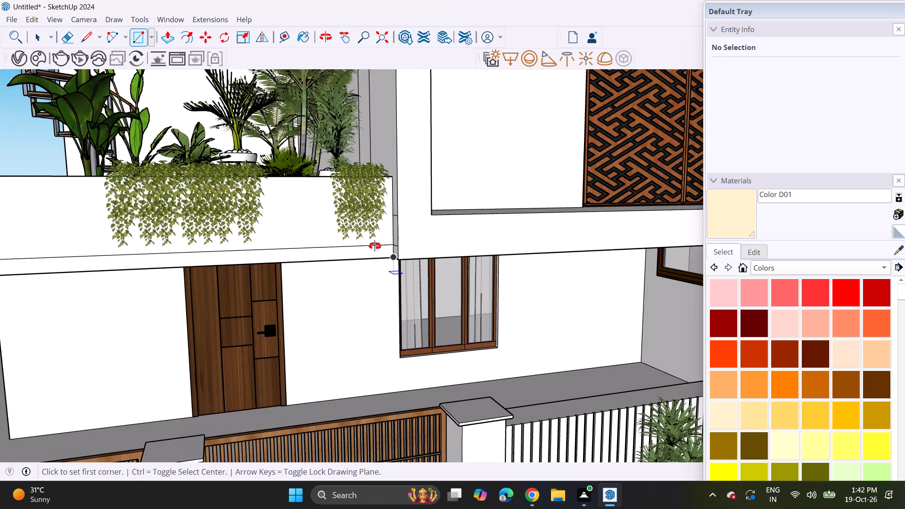
middle_click_drag(375, 246, 353, 154)
middle_click_drag(353, 161, 386, 222)
left_click(165, 31)
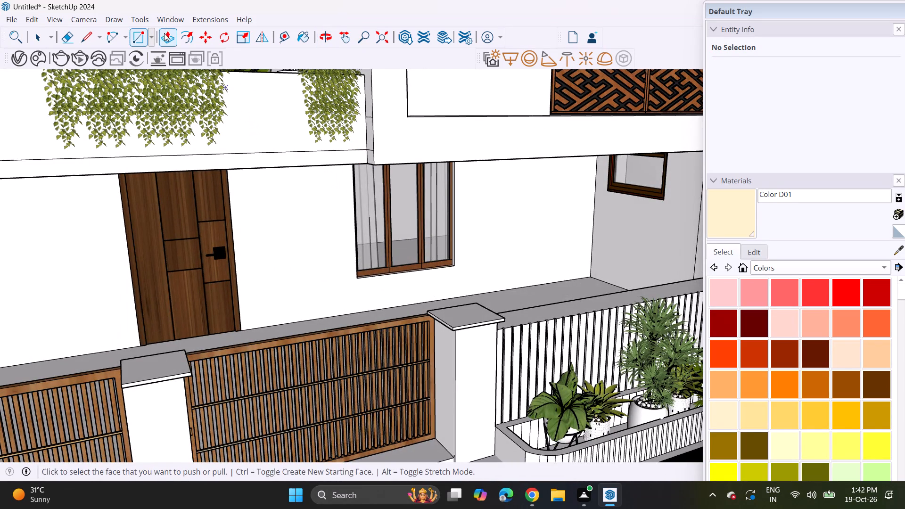
middle_click_drag(377, 215, 376, 137)
left_click(380, 139)
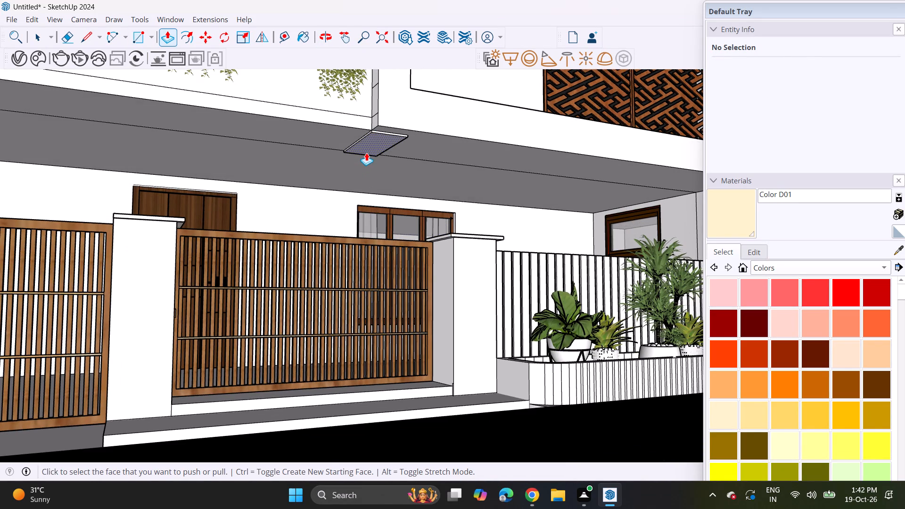
left_click(366, 153)
middle_click_drag(370, 182, 419, 323)
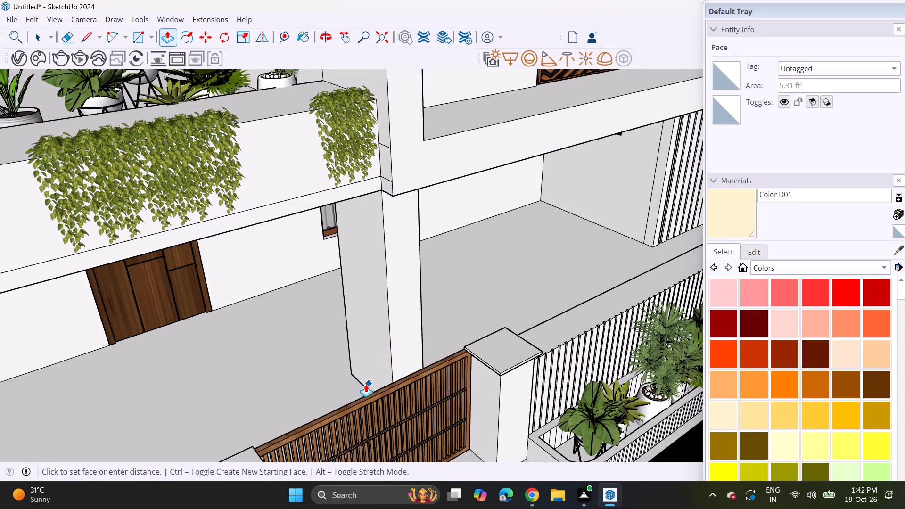
left_click(365, 384)
Examine the complete front elevation with the added column from several distances and angles.
middle_click_drag(394, 298, 237, 215)
scroll(247, 213, "down", 8)
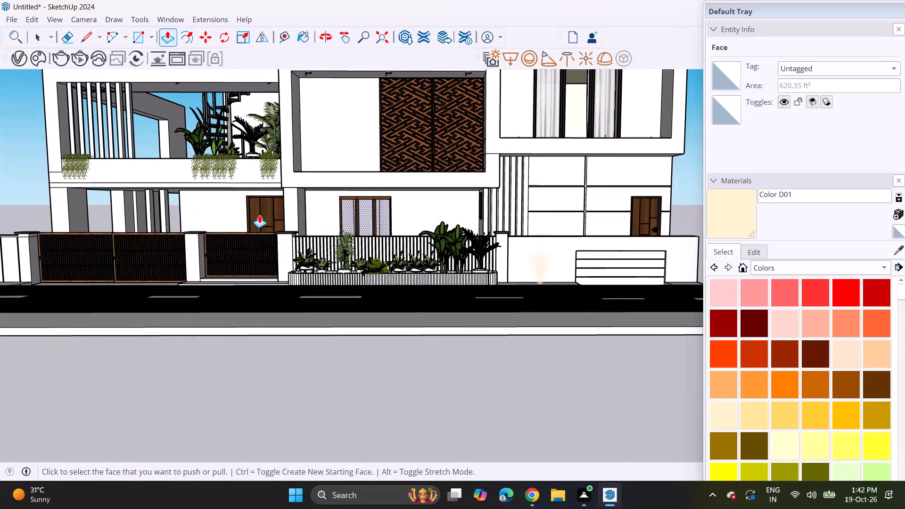
middle_click_drag(274, 213, 323, 270, "shift")
scroll(323, 270, "up", 1)
scroll(315, 264, "down", 3)
middle_click_drag(314, 257, 274, 265)
middle_click_drag(274, 265, 280, 246)
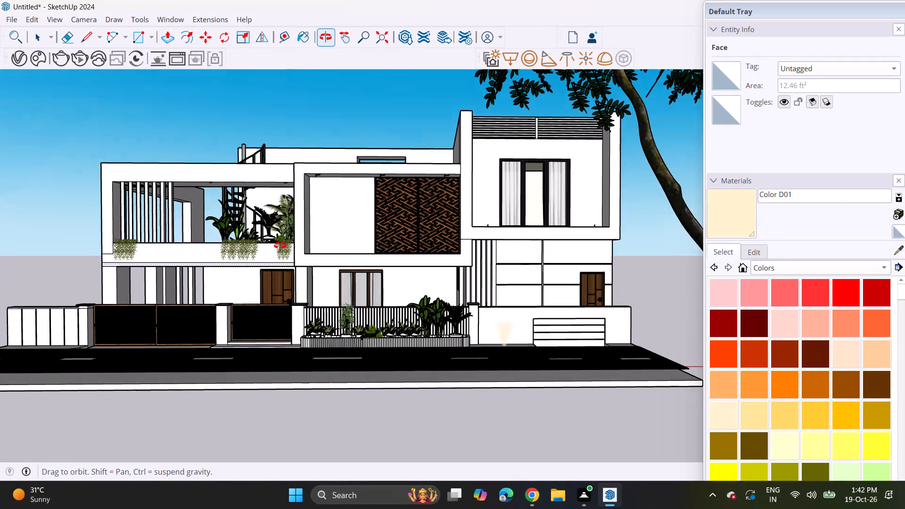
middle_click_drag(280, 246, 275, 254)
scroll(276, 254, "down", 1)
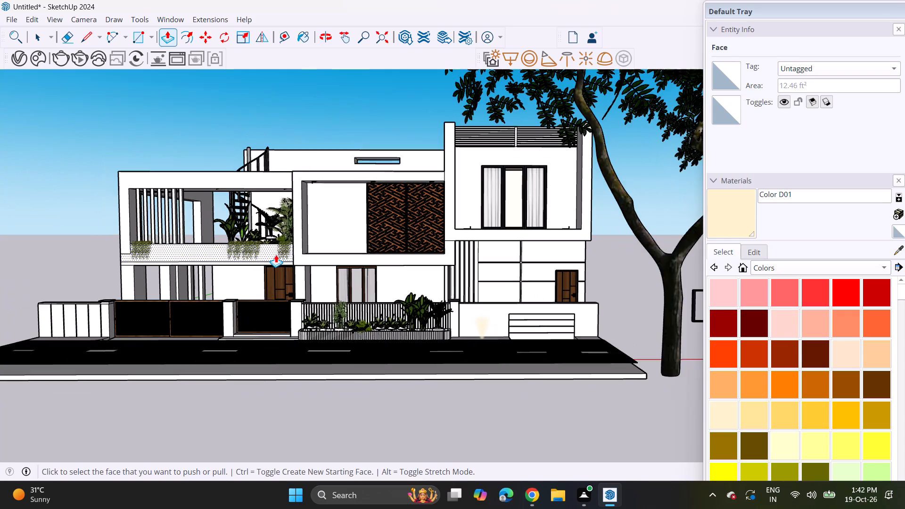
middle_click_drag(277, 257, 319, 272, "shift")
scroll(318, 271, "down", 1)
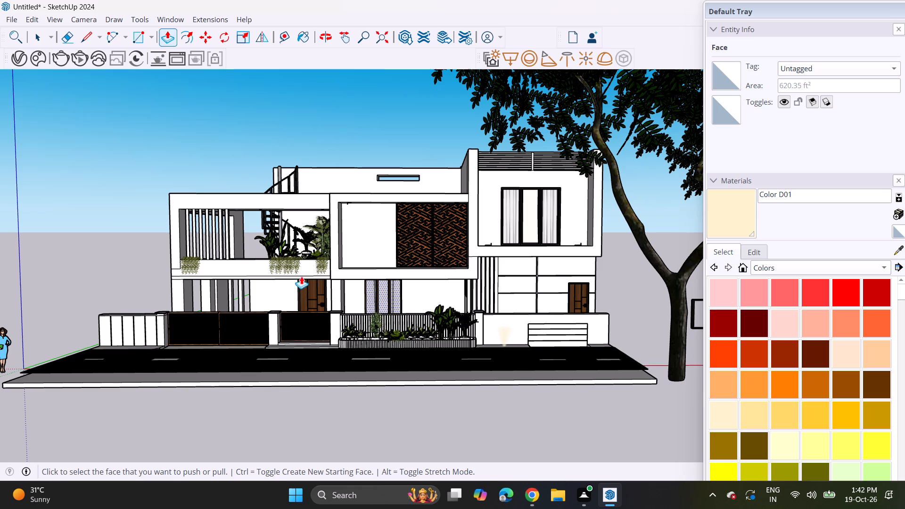
middle_click_drag(296, 253, 294, 231)
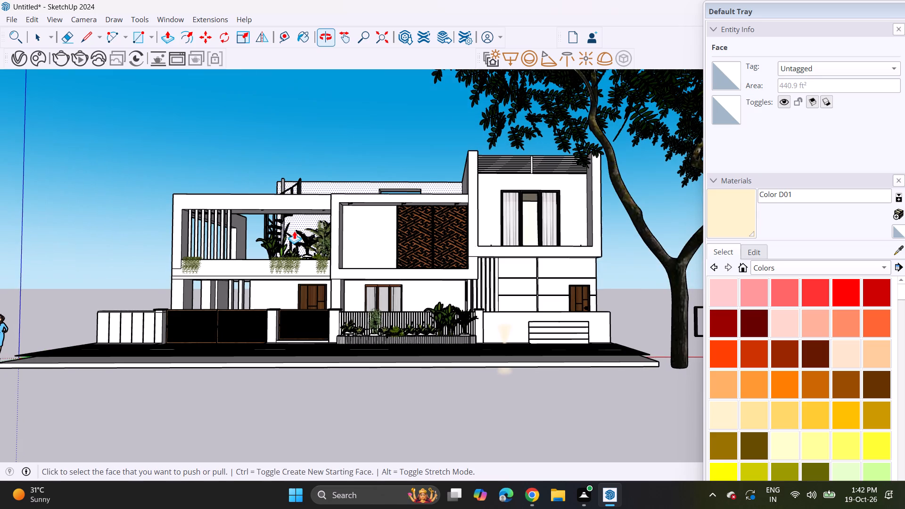
middle_click_drag(308, 235, 324, 275)
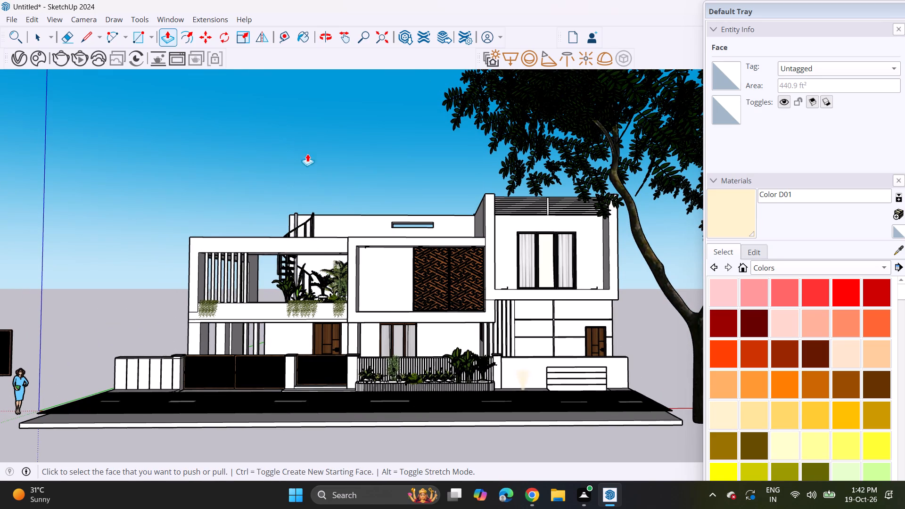
Paint the ground-floor front walls around the entrance door and window with 0029_BlanchedAlmond from the Colors-Named collection.
left_click(776, 269)
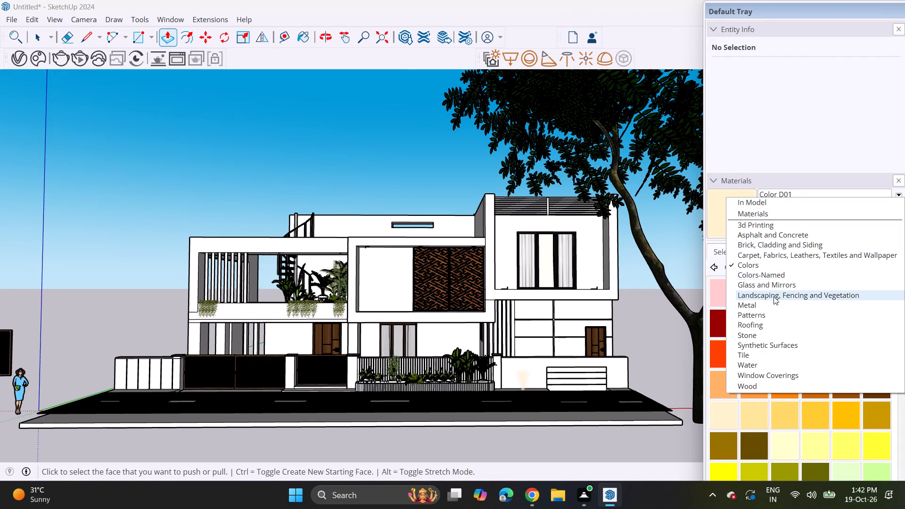
left_click(776, 277)
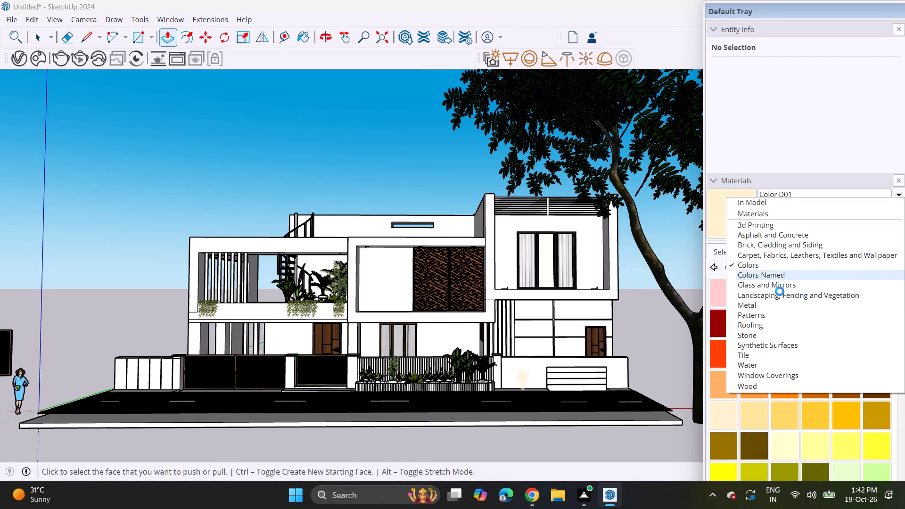
scroll(783, 304, "up", 3)
scroll(784, 310, "down", 3)
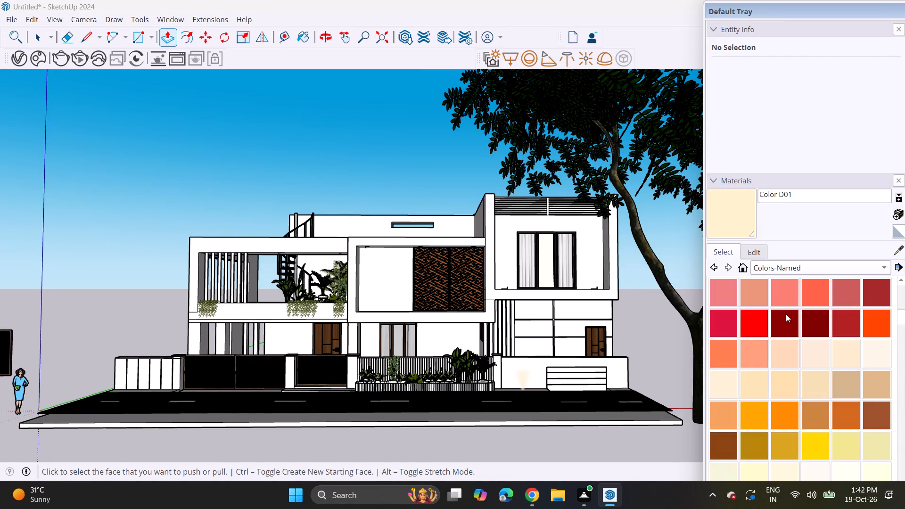
scroll(786, 318, "down", 5)
scroll(788, 323, "up", 3)
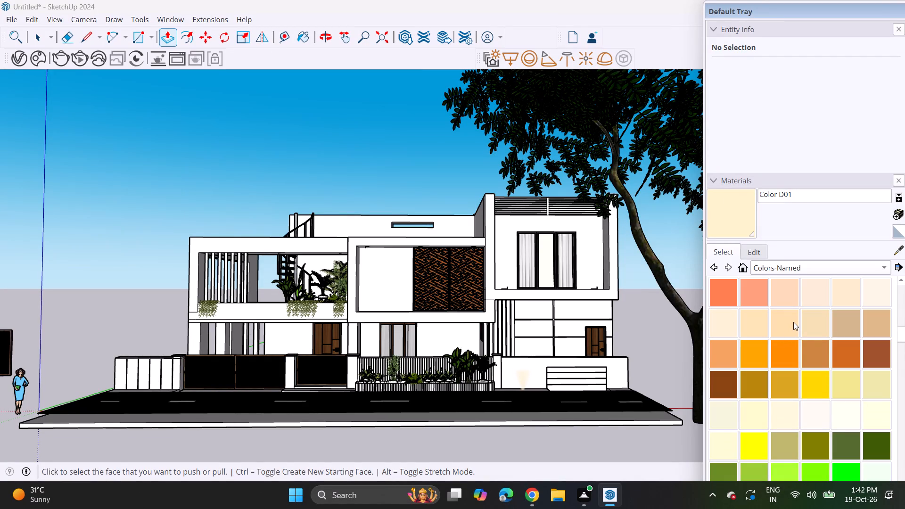
left_click(785, 318)
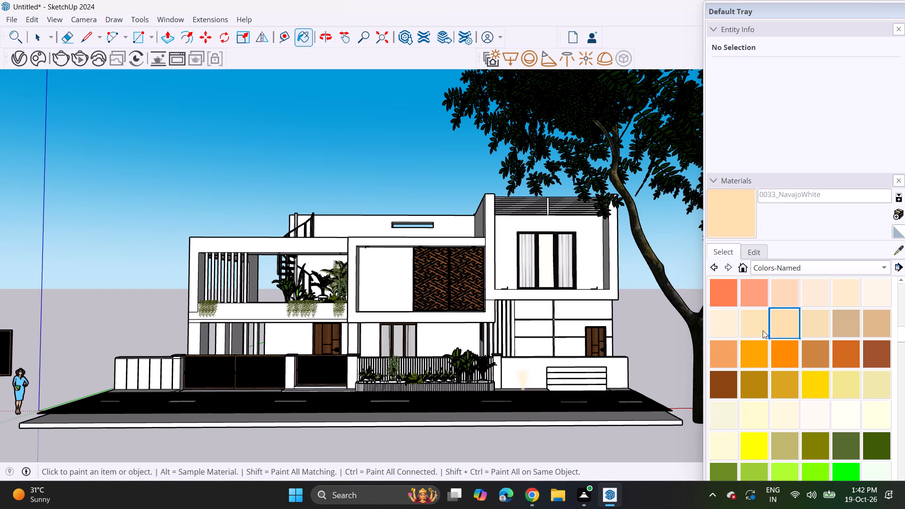
left_click(757, 327)
left_click(847, 298)
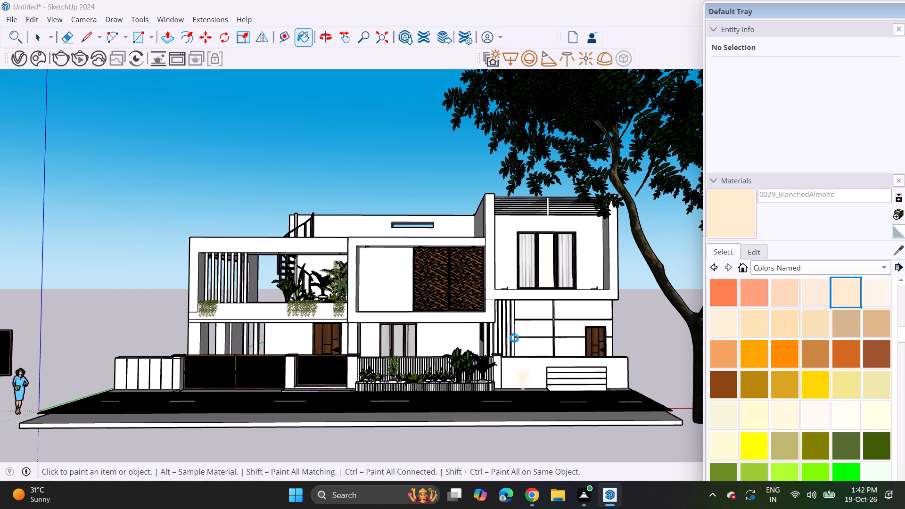
left_click(271, 342)
left_click(372, 341)
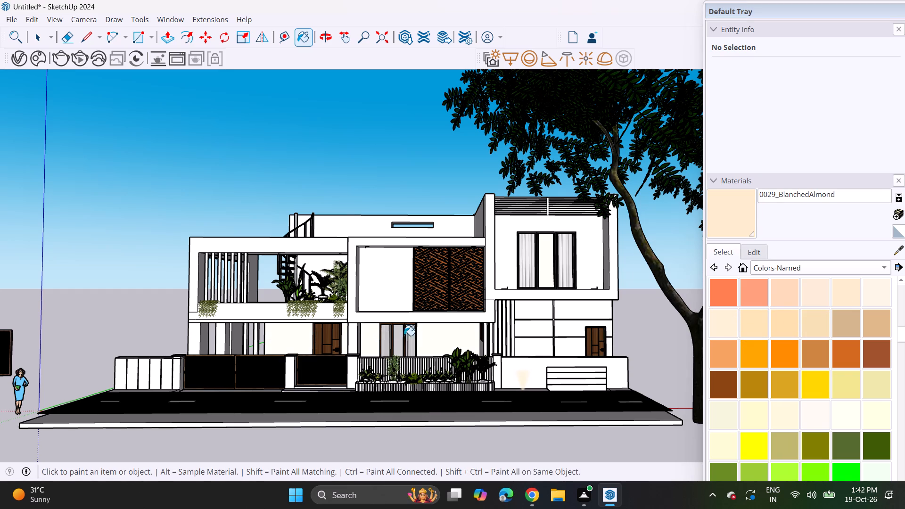
left_click(432, 339)
Paint the inner and front faces of the corner column beside the wide gate with 0029_BlanchedAlmond.
middle_click_drag(415, 348, 426, 298)
scroll(270, 332, "up", 4)
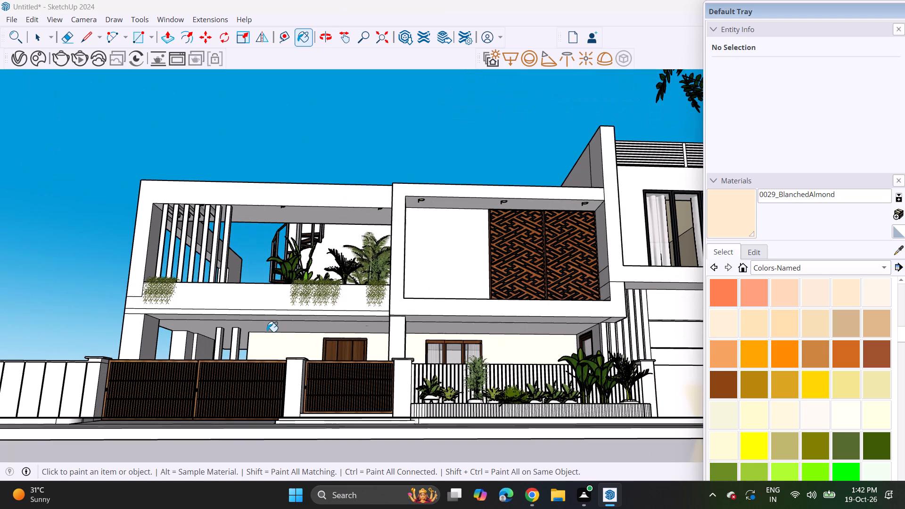
scroll(233, 343, "up", 4)
left_click(107, 336)
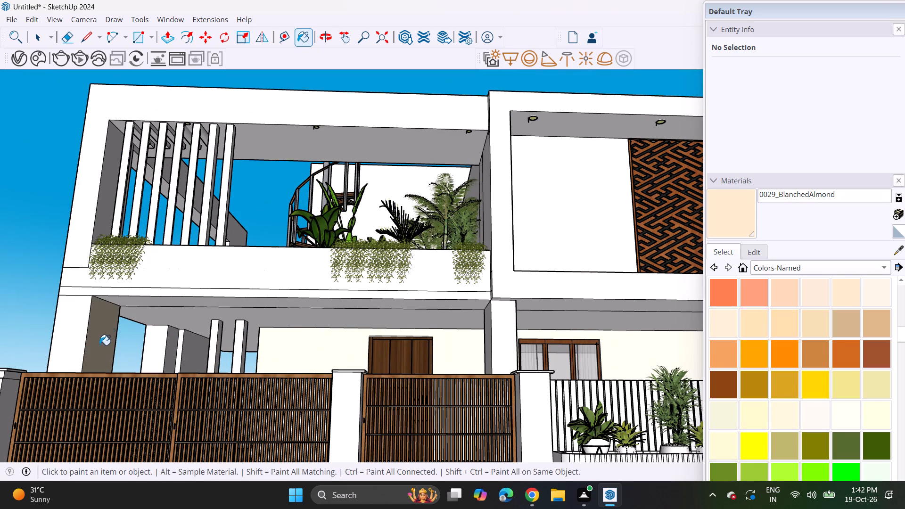
left_click(77, 332)
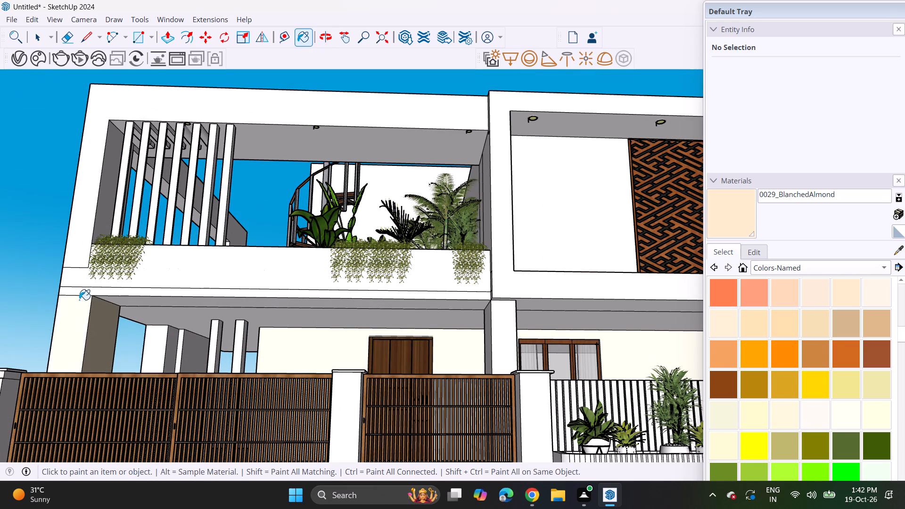
Erase the dividing edges at the balcony's outer corner so the frame, parapet and corner column form one continuous face.
left_click(64, 38)
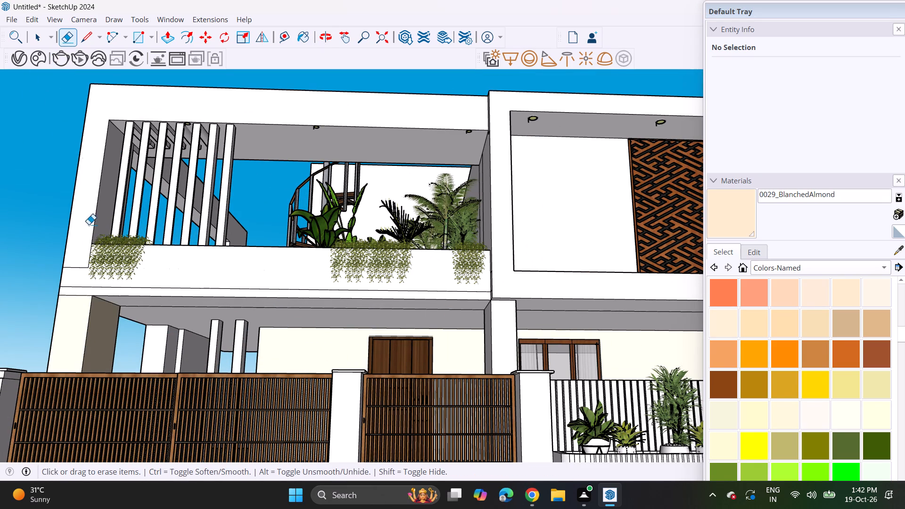
left_click_drag(75, 260, 72, 287)
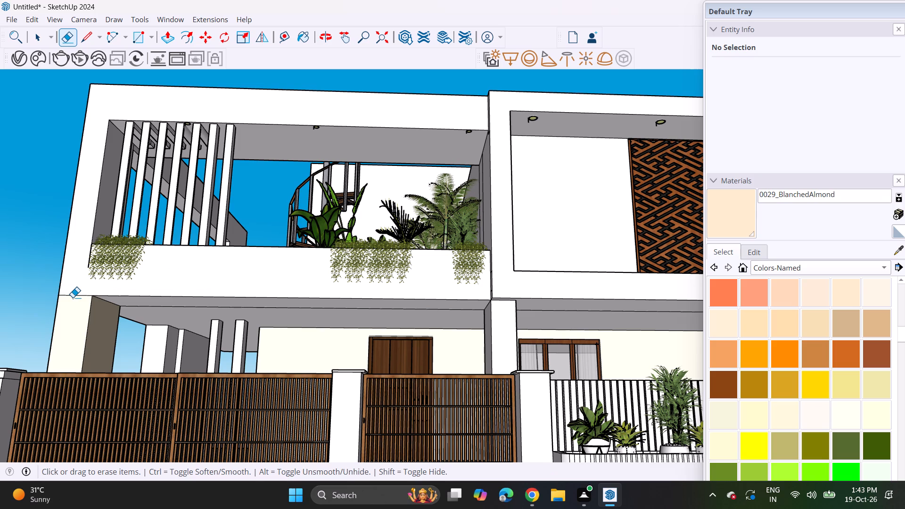
left_click(73, 297)
left_click(88, 257)
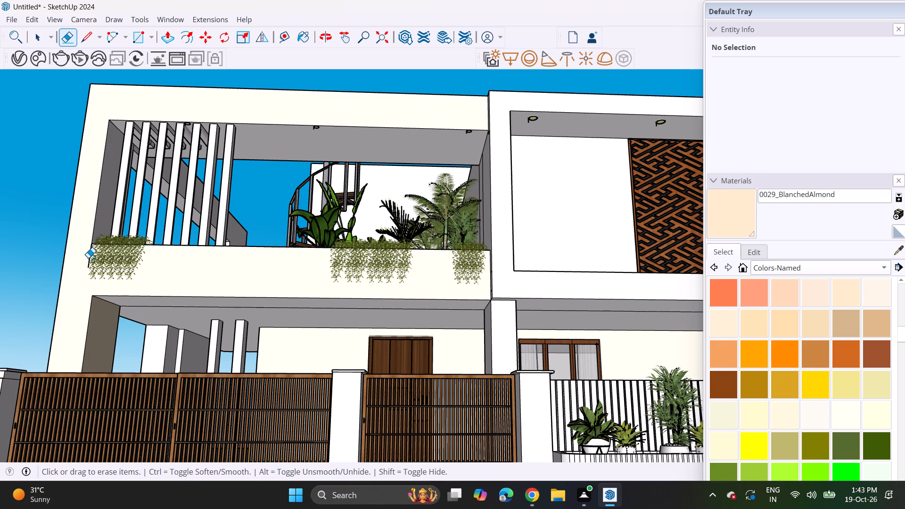
left_click(88, 258)
scroll(86, 259, "up", 14)
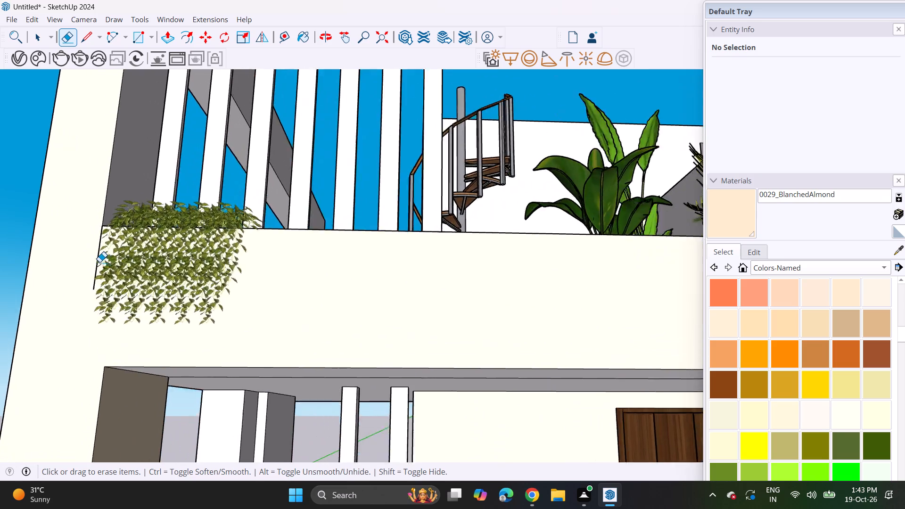
scroll(99, 262, "up", 7)
left_click_drag(96, 282, 86, 279)
Erase the seam lines running along the undersides of the planted balcony and the adjoining screened box.
scroll(86, 279, "down", 15)
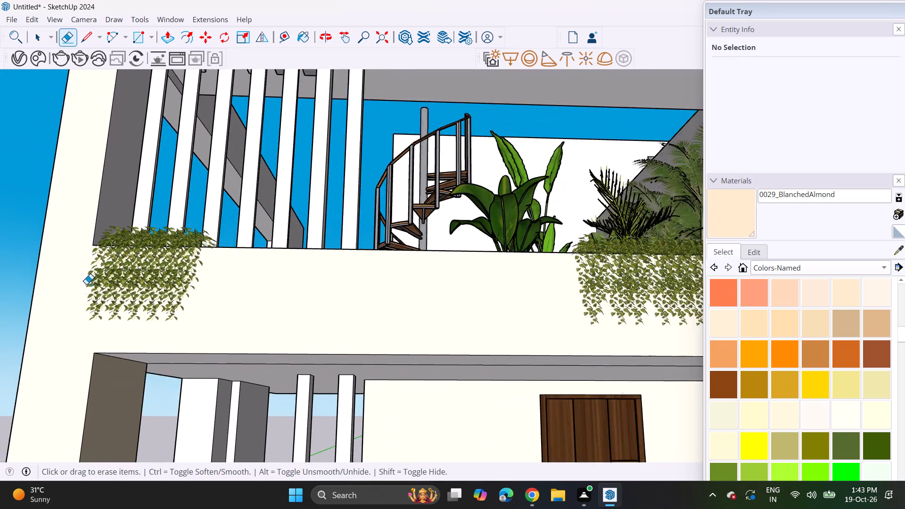
scroll(86, 284, "down", 9)
scroll(372, 256, "down", 1)
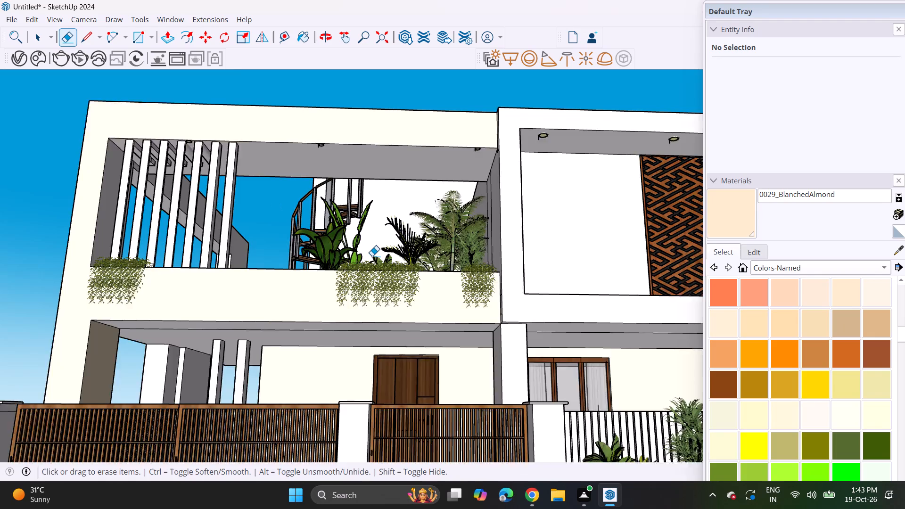
scroll(372, 256, "down", 1)
scroll(380, 323, "up", 3)
left_click_drag(391, 312, 391, 317)
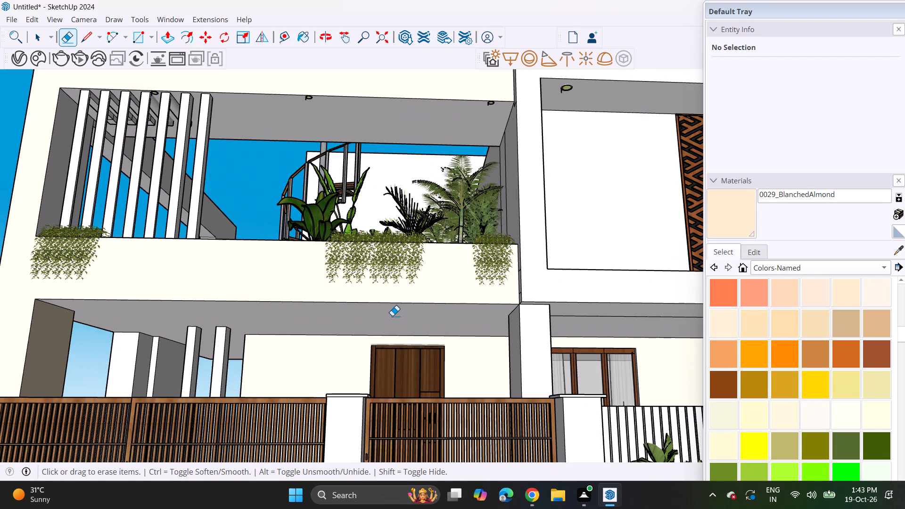
scroll(392, 316, "down", 1)
left_click(560, 318)
scroll(545, 323, "down", 5)
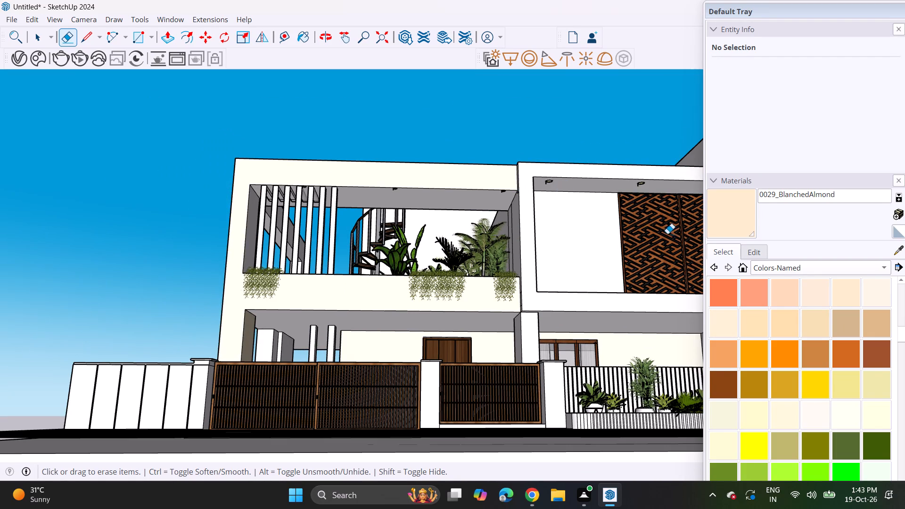
Apply 0029_BlanchedAlmond to the merged balcony parapet and corner column face.
left_click(736, 221)
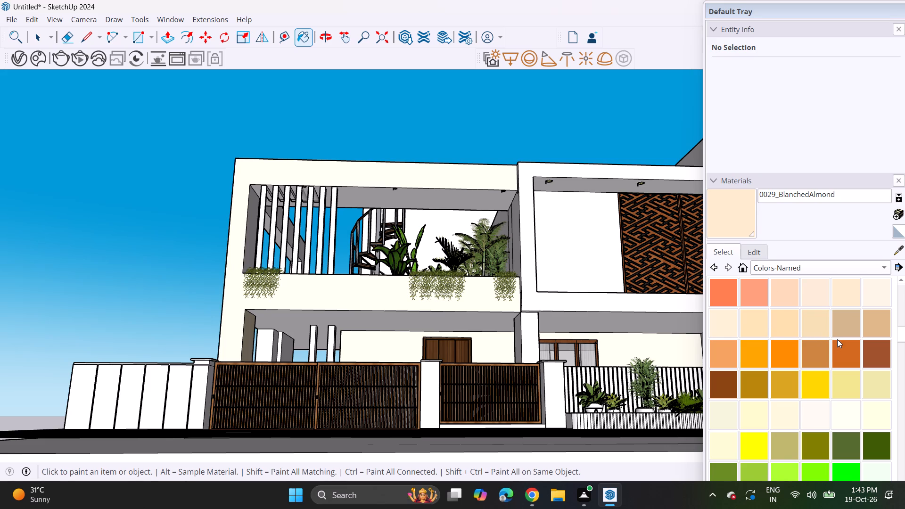
left_click(296, 297)
left_click(232, 320)
Paint the ground-floor wall behind the fence, the balcony's rear wall and the sloping slab behind the slats with 0029_BlanchedAlmond.
left_click(614, 335)
left_click(603, 341)
left_click(425, 238)
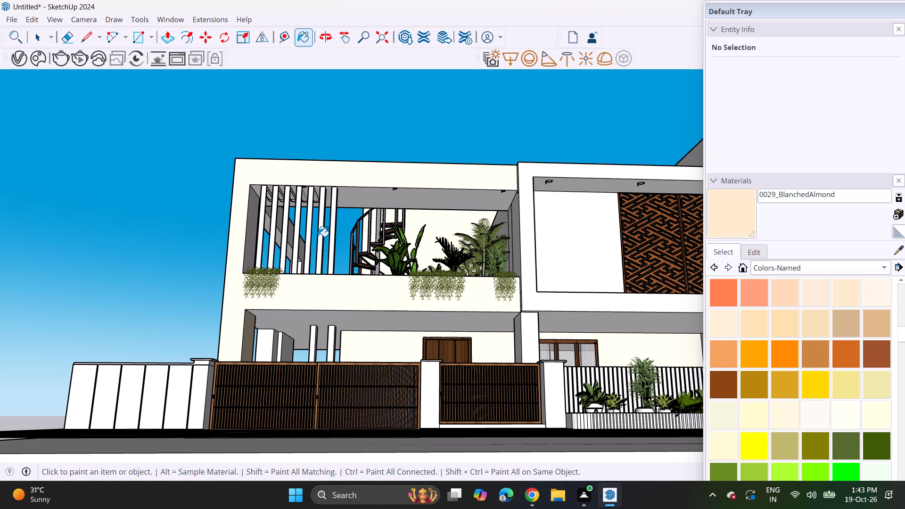
left_click(291, 231)
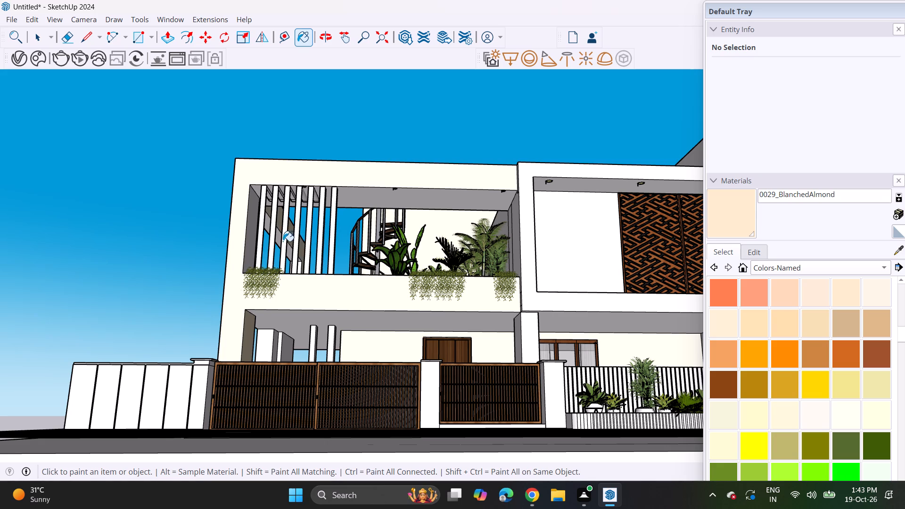
left_click(279, 234)
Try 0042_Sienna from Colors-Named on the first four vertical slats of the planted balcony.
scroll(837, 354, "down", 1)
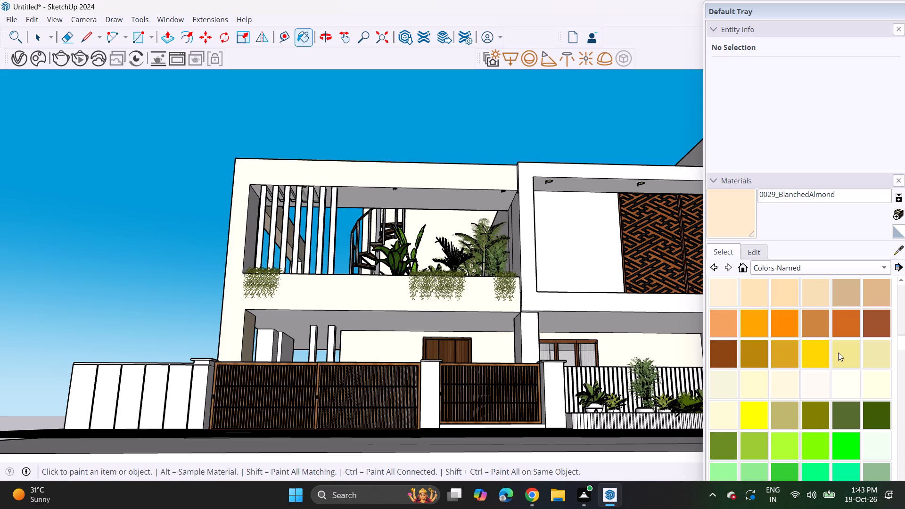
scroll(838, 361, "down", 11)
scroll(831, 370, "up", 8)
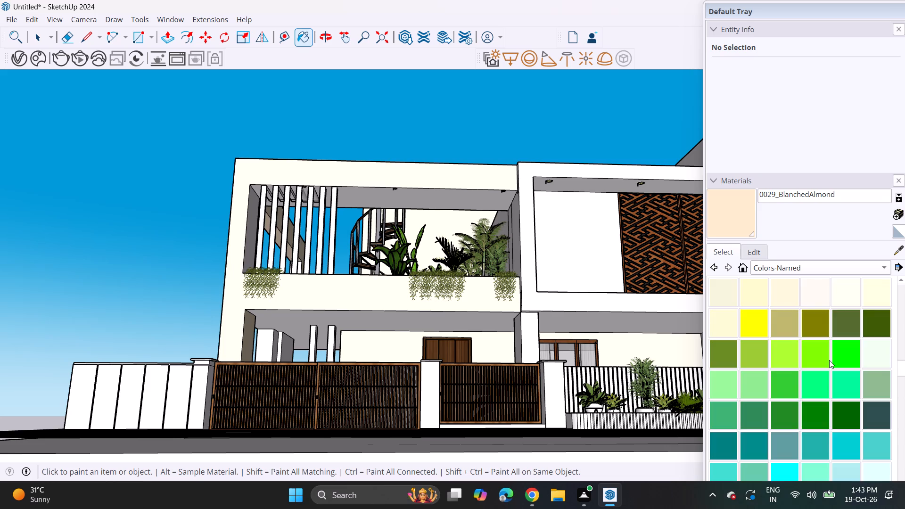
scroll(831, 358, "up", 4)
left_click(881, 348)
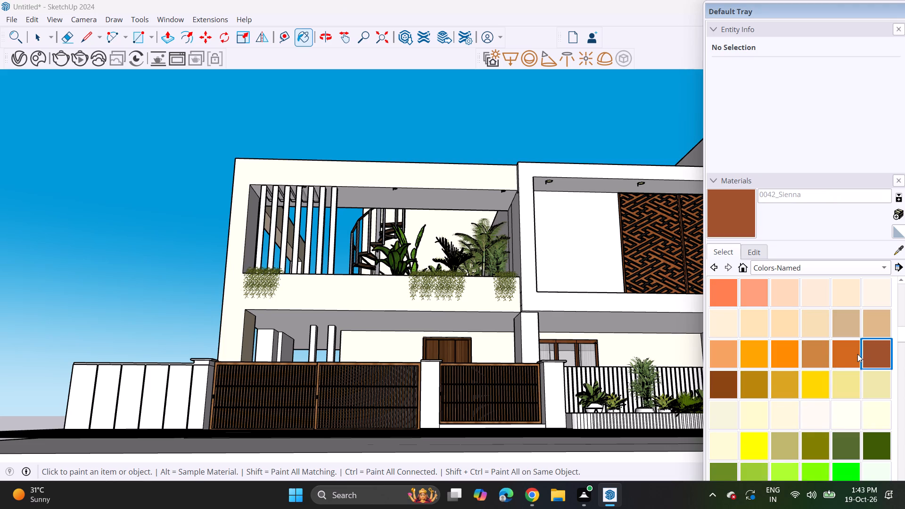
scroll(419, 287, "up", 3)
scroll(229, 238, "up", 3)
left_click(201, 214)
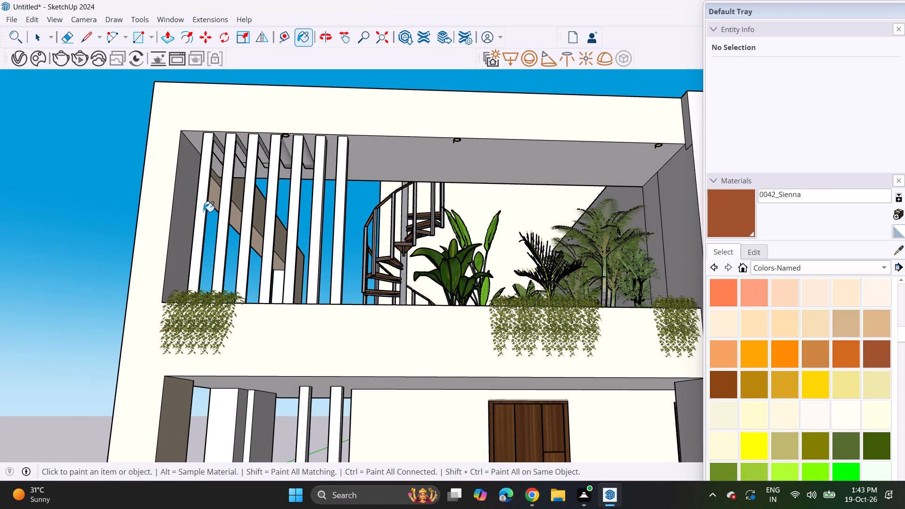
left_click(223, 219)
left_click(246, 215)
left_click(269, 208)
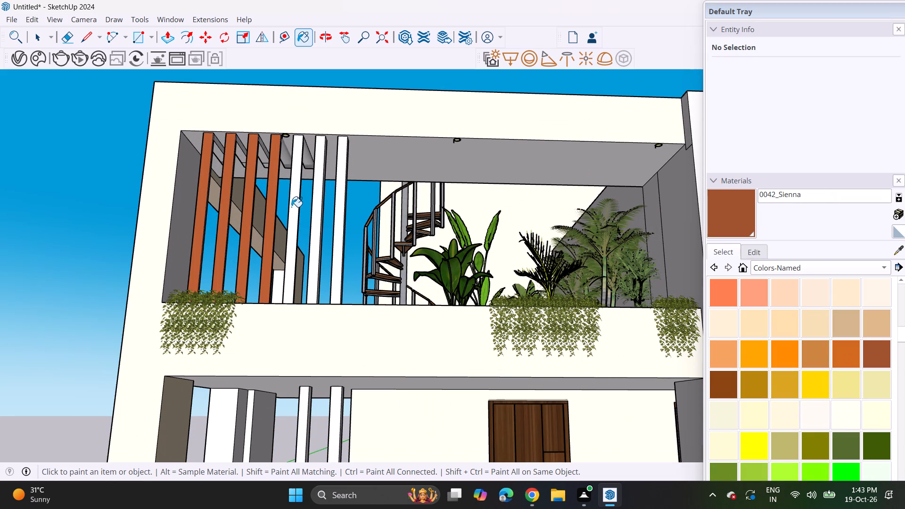
Paint all seven vertical slats of the planted balcony with Wood Veneer 01 from the Wood collection.
left_click(791, 273)
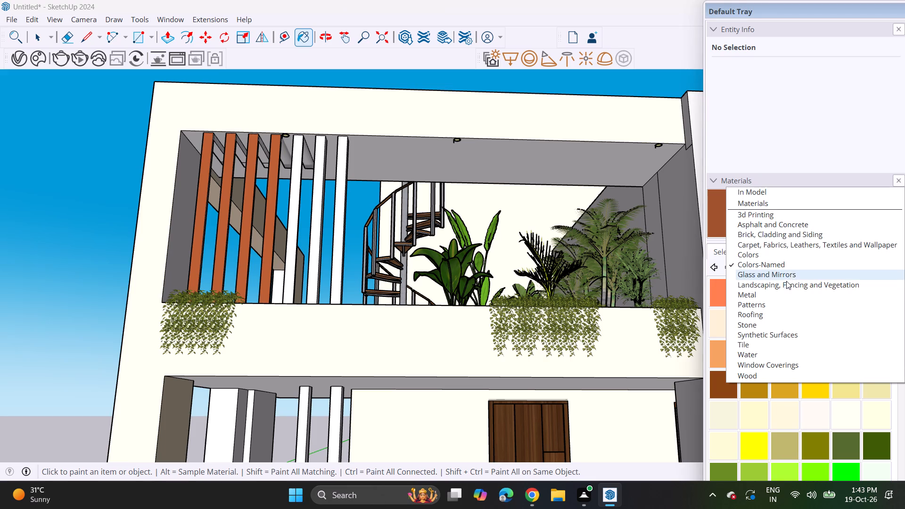
left_click(777, 260)
left_click(777, 271)
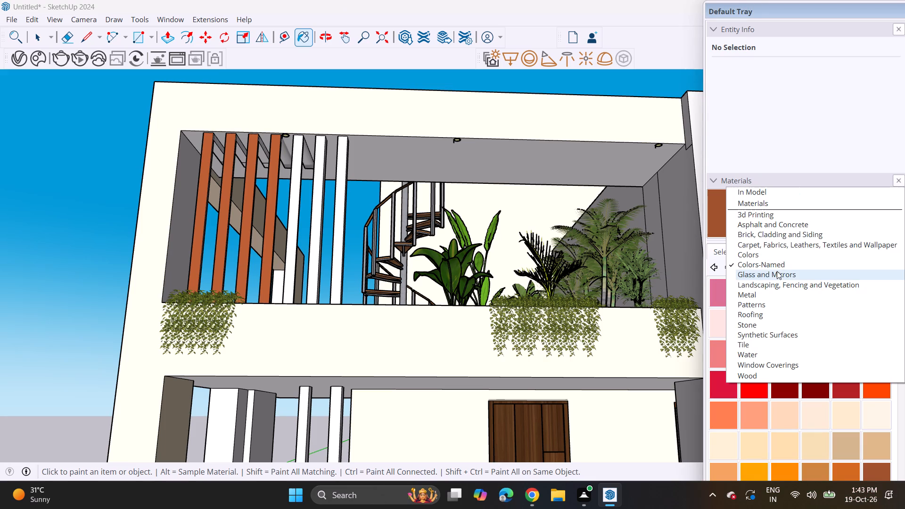
left_click(768, 254)
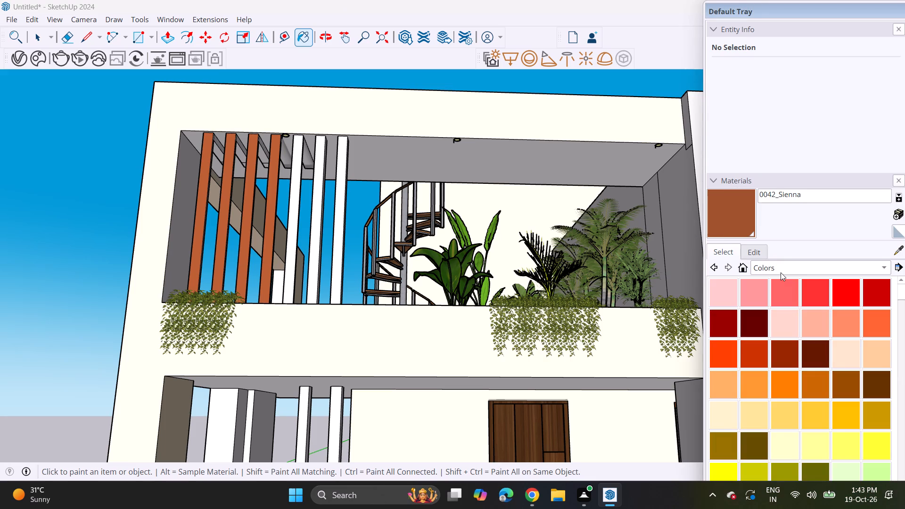
scroll(781, 353, "down", 8)
left_click(795, 270)
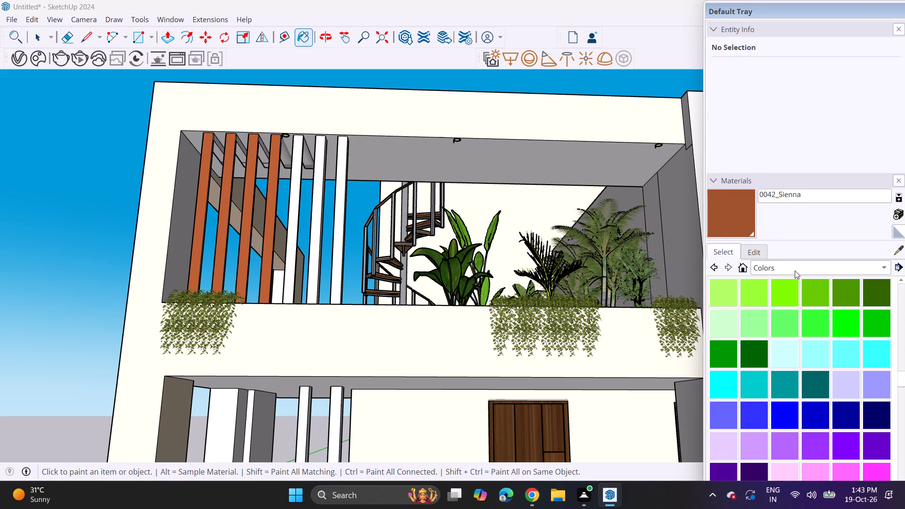
left_click(763, 385)
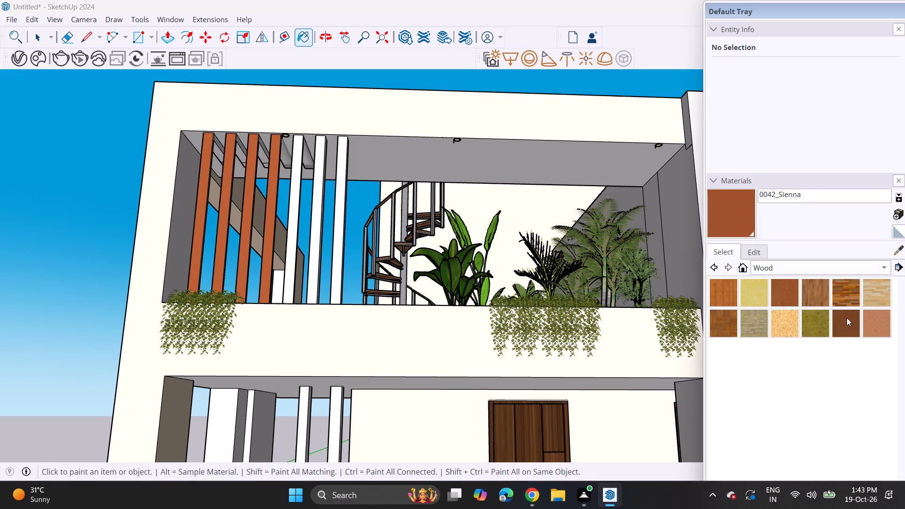
left_click(847, 326)
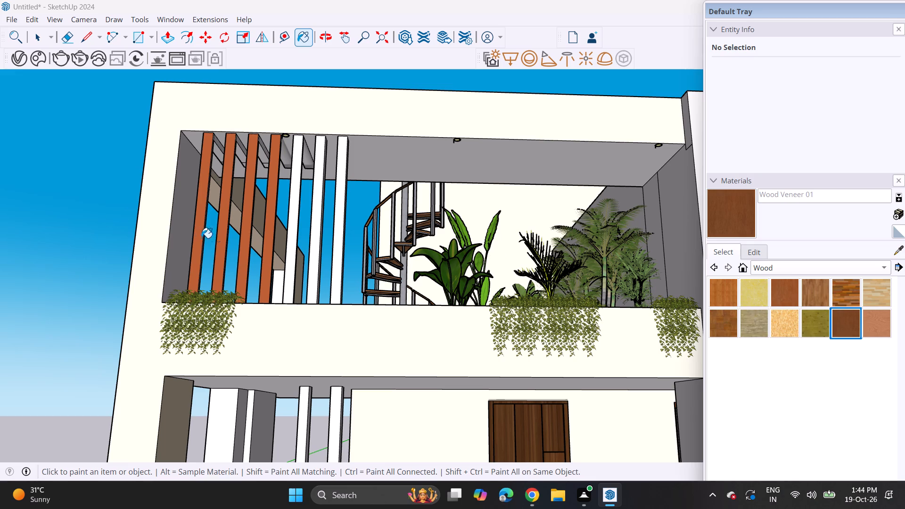
left_click(197, 233)
left_click(224, 235)
left_click(247, 233)
left_click(269, 236)
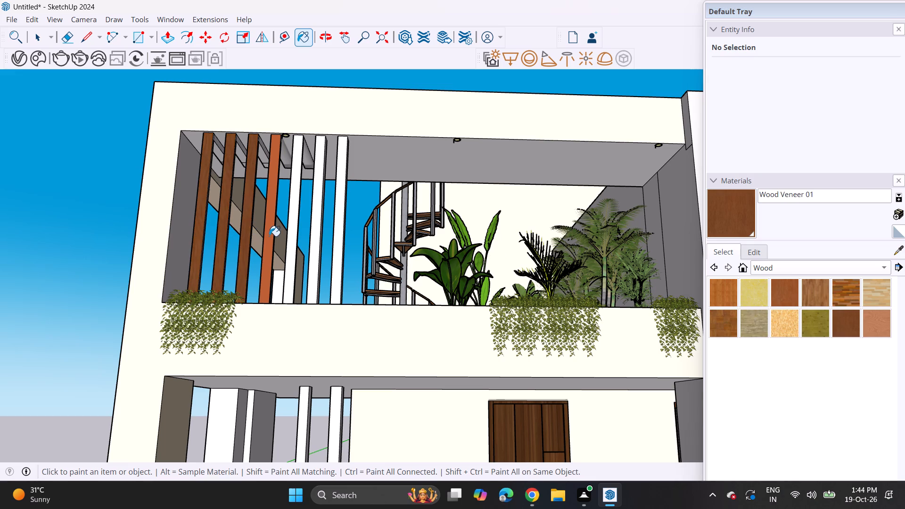
left_click(296, 230)
left_click(315, 234)
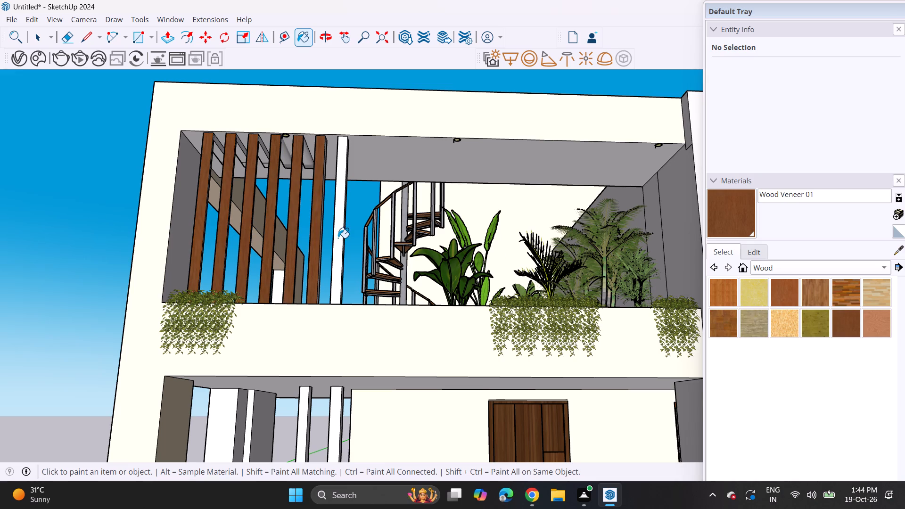
left_click(338, 238)
Paint the centre post and lowest horizontal slats of the rooftop railing above the black-framed window with Wood Veneer 01.
scroll(336, 261, "down", 5)
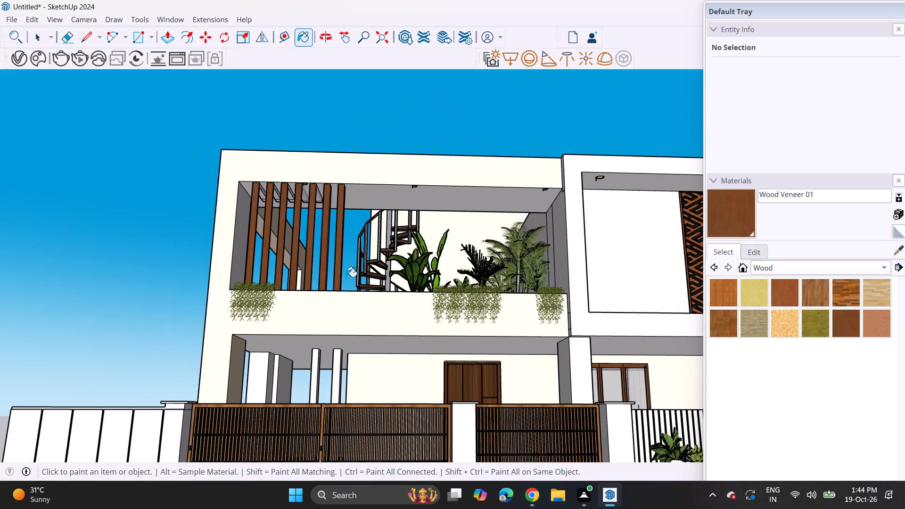
middle_click_drag(372, 265, 0, 272, "shift")
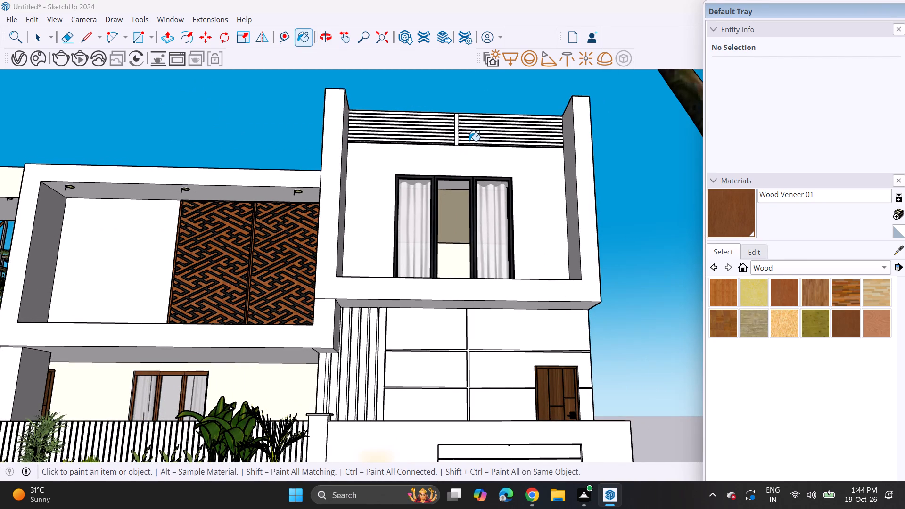
scroll(470, 140, "up", 11)
left_click(434, 137)
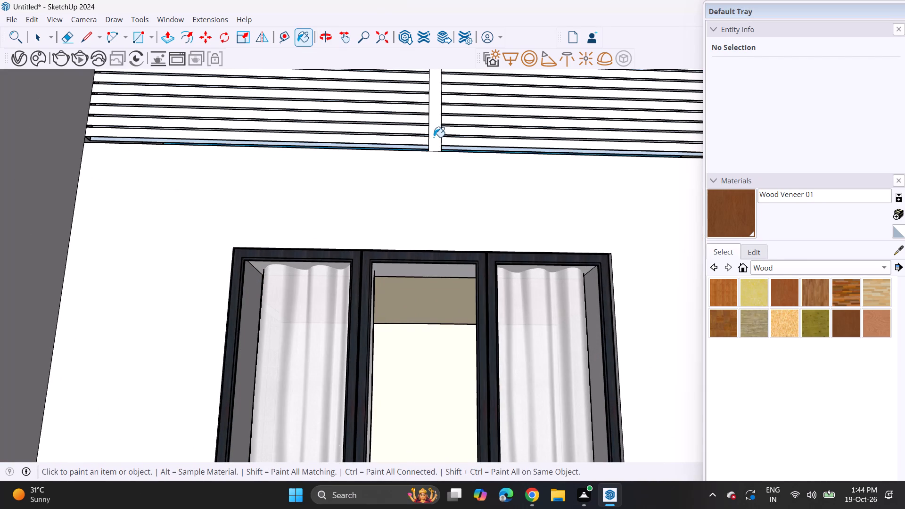
left_click(448, 143)
left_click(415, 141)
left_click(418, 131)
left_click(446, 128)
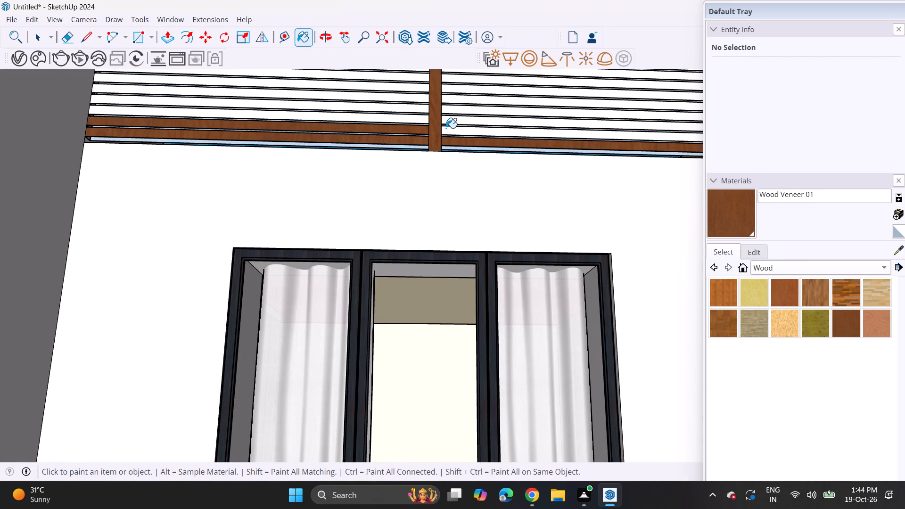
Paint the remaining horizontal slats on both sides of the rooftop railing's centre post with Wood Veneer 01.
middle_click_drag(446, 128, 449, 174, "shift")
left_click(428, 164)
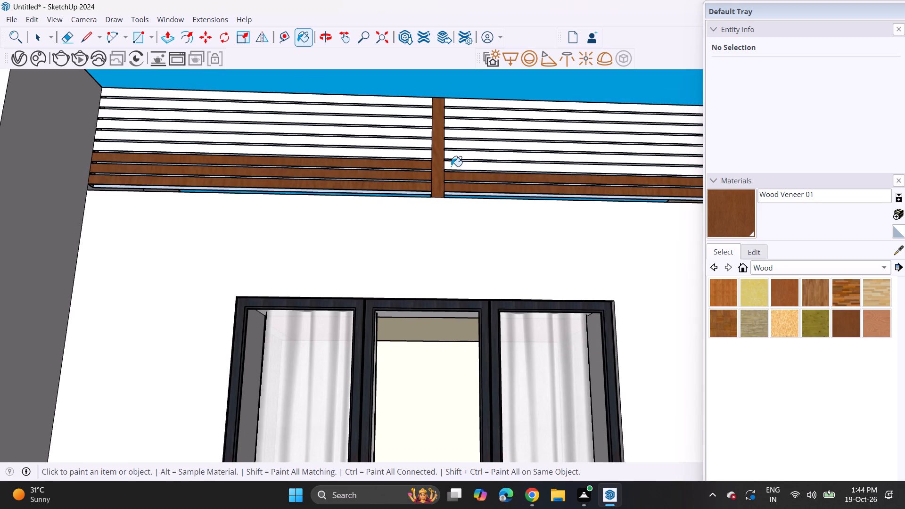
left_click(451, 166)
left_click(453, 155)
left_click(427, 152)
left_click(426, 145)
left_click(447, 146)
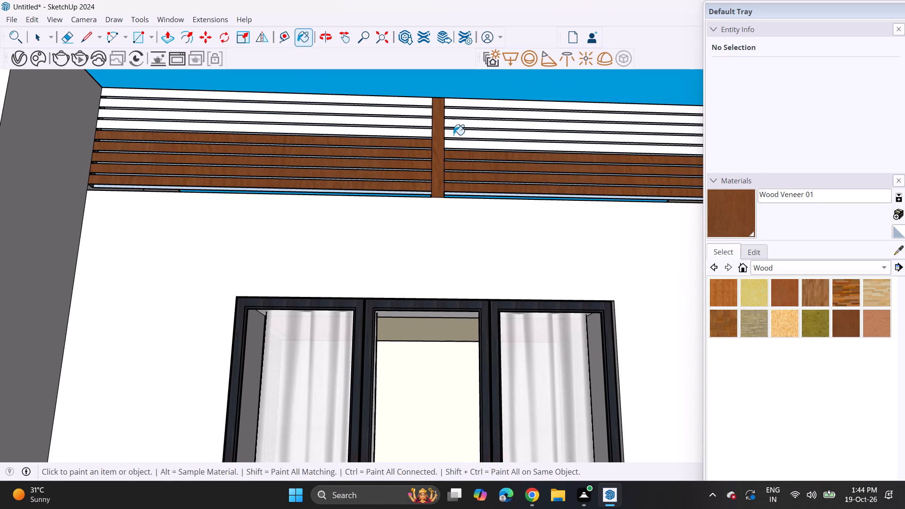
left_click(453, 131)
left_click(424, 135)
left_click_drag(423, 125, 427, 122)
left_click(448, 123)
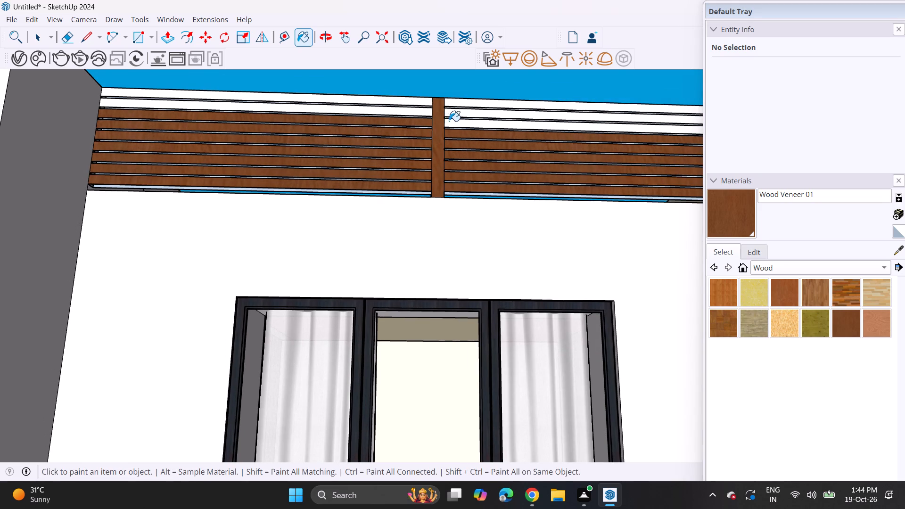
left_click(452, 117)
left_click(429, 113)
left_click(424, 103)
left_click_drag(450, 103, 454, 103)
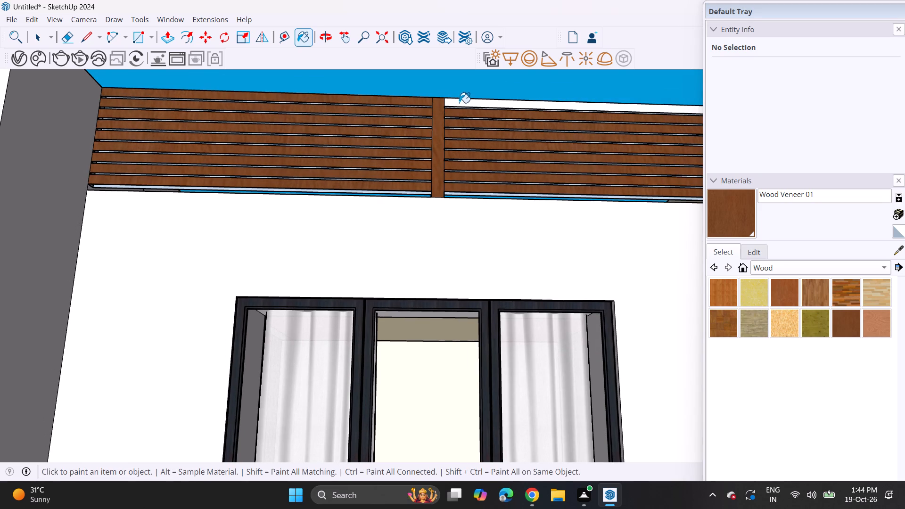
Paint the vertical wall slats beneath the projecting upper floor, beside the panelled wall, with Wood Veneer 01.
scroll(439, 122, "down", 10)
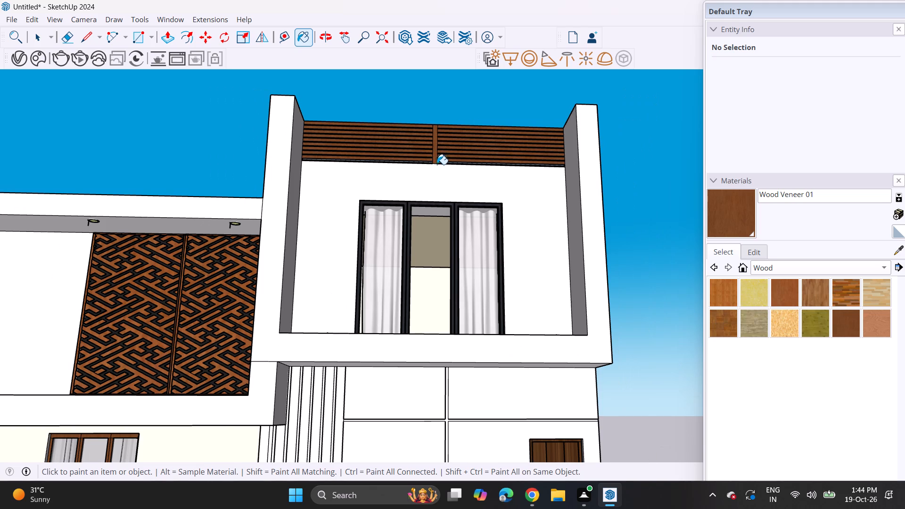
middle_click_drag(438, 168, 490, 140)
scroll(469, 164, "down", 1)
scroll(392, 397, "up", 5)
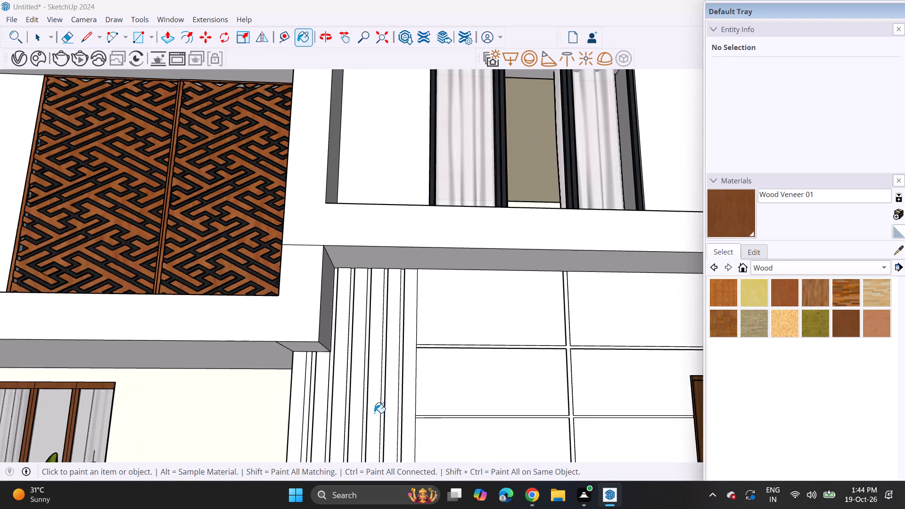
scroll(373, 413, "up", 4)
left_click(255, 390)
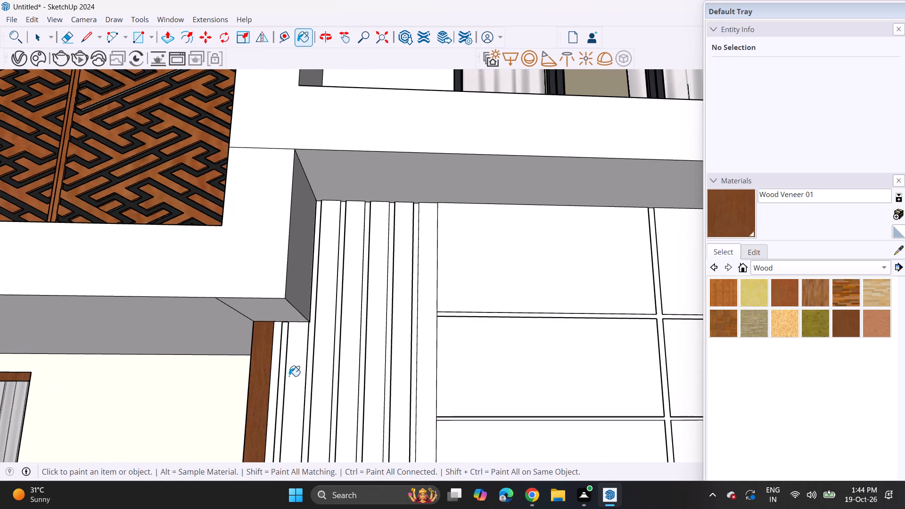
left_click(276, 378)
left_click(289, 381)
left_click(319, 377)
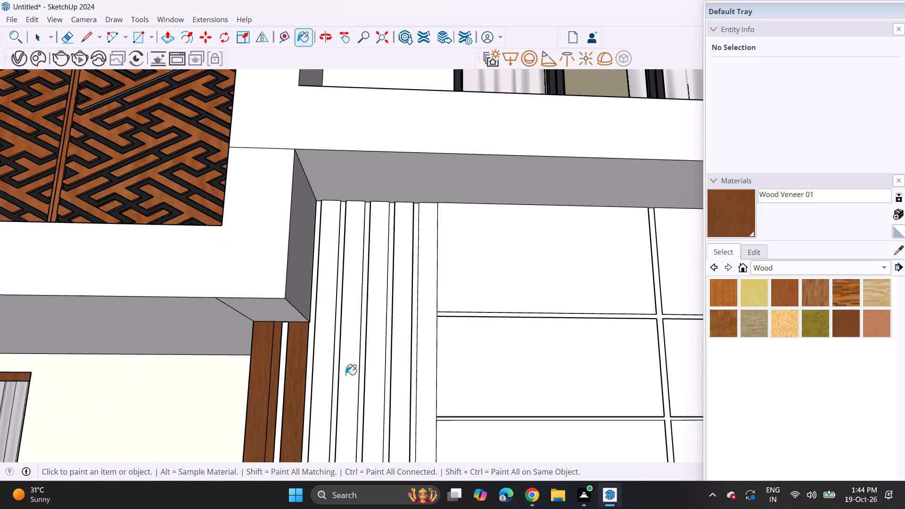
left_click(351, 377)
left_click(370, 376)
left_click(401, 369)
left_click(433, 360)
Apply Wood Veneer 01 to the grid strips between the ground-floor wall panels next to the vertical slats.
scroll(414, 373, "down", 14)
middle_click_drag(409, 369, 450, 326)
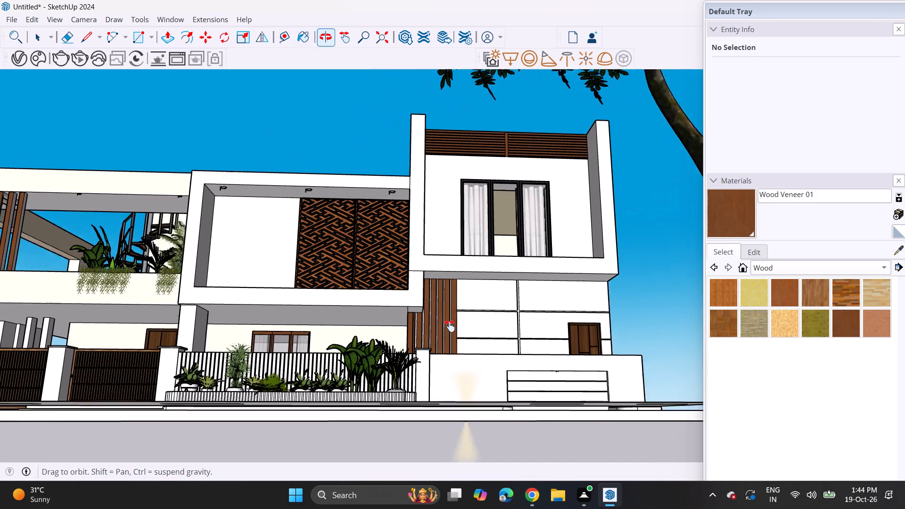
middle_click_drag(450, 326, 462, 316)
scroll(509, 312, "up", 15)
left_click(540, 296)
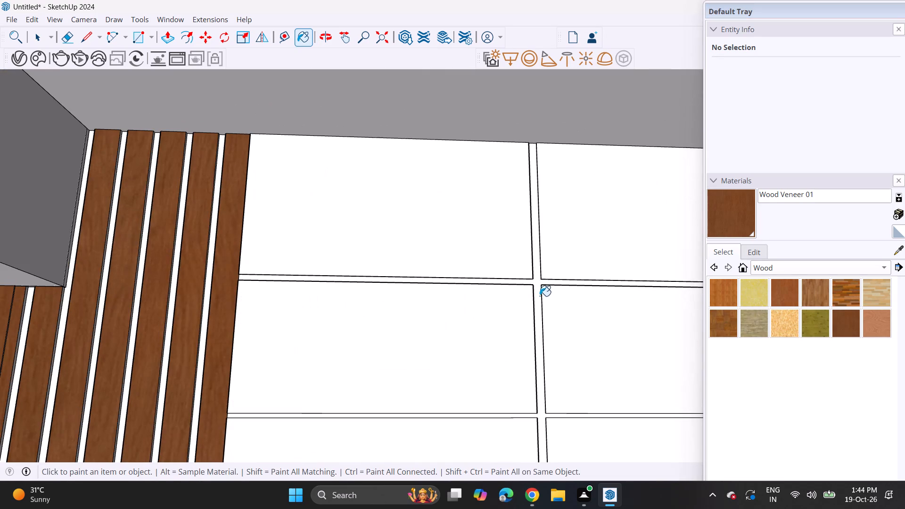
Paint the upper balcony soffit, the screened box's ceiling and its underside, along with the porch ceiling, with Wood Floor Dark.
scroll(532, 300, "down", 20)
middle_click_drag(499, 322, 551, 317, "shift")
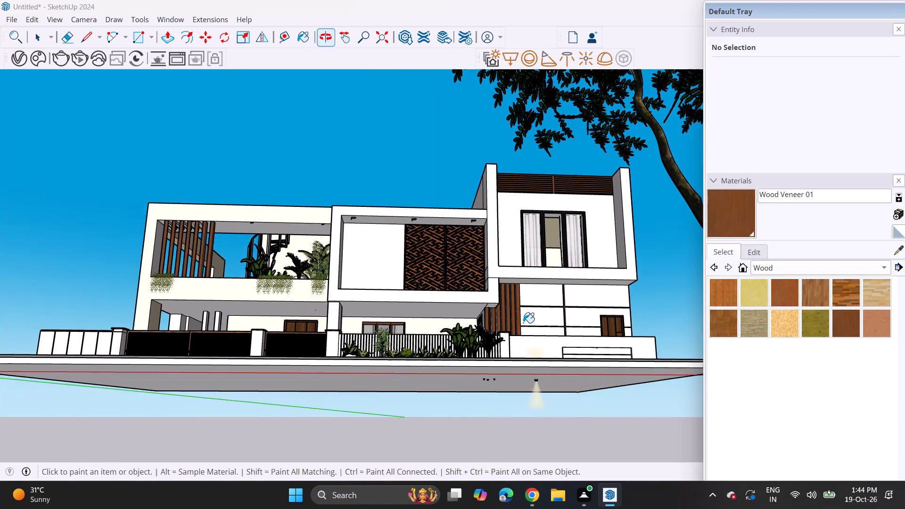
middle_click_drag(515, 349, 515, 368)
middle_click_drag(497, 331, 497, 347)
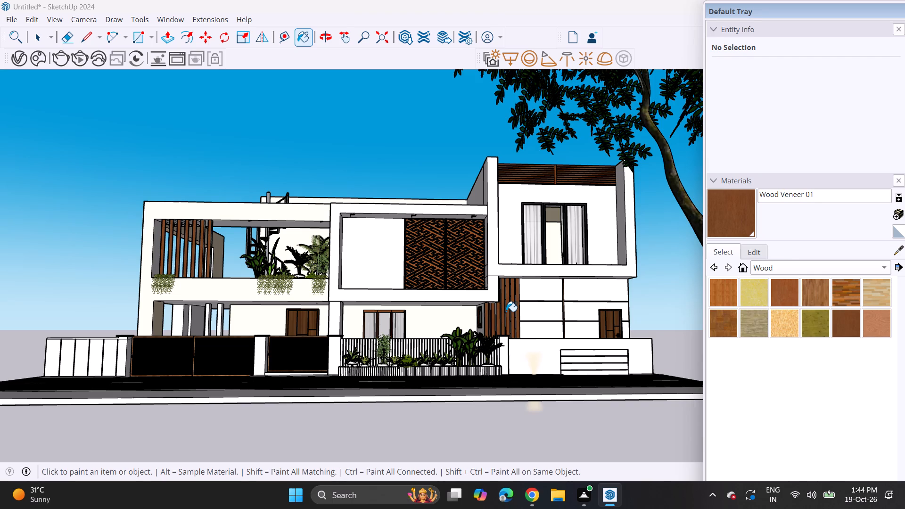
left_click(840, 291)
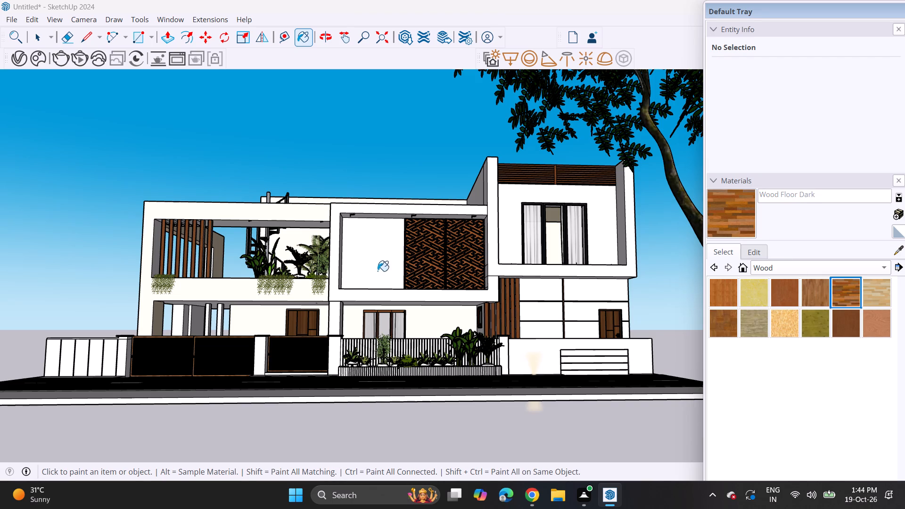
middle_click_drag(364, 255, 337, 181)
scroll(313, 224, "up", 5)
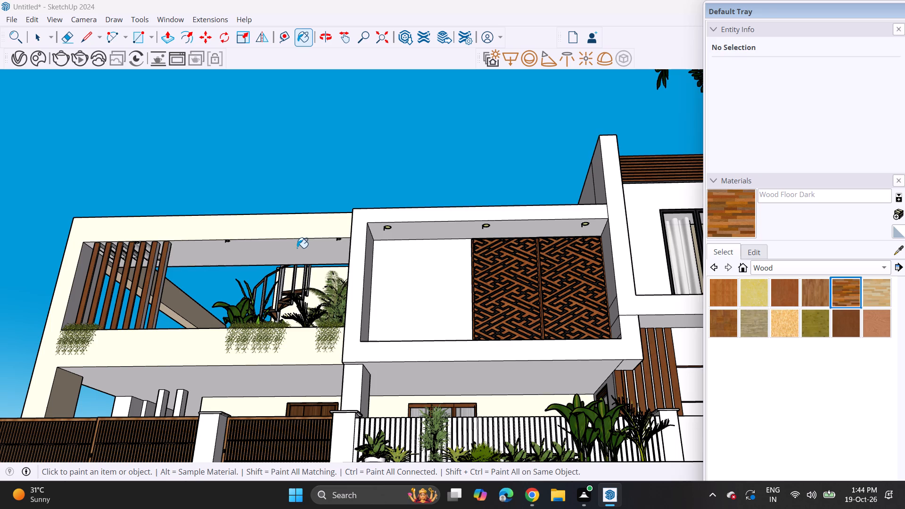
left_click(297, 248)
left_click(406, 230)
left_click(379, 381)
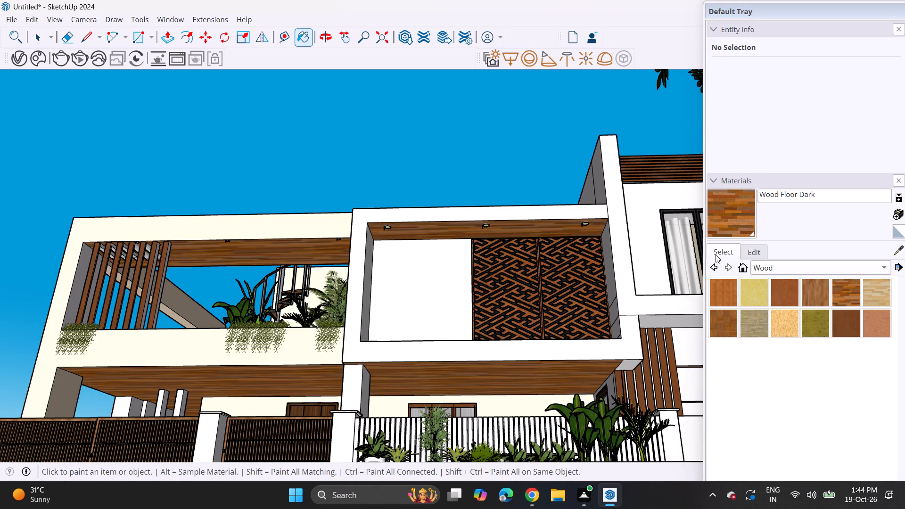
Paint the projecting frames around the lattice screen and the upper black-framed window with 0134_DimGray from Colors-Named.
scroll(796, 303, "up", 3)
left_click(800, 271)
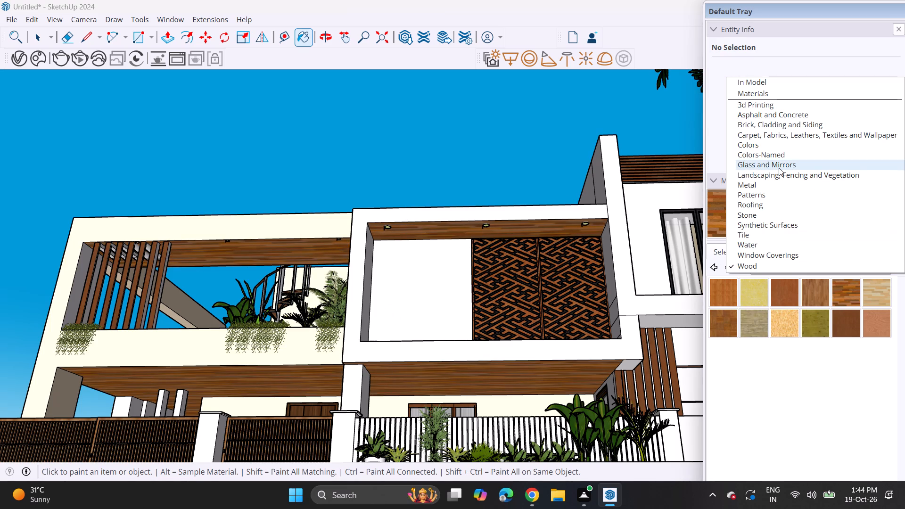
left_click(777, 155)
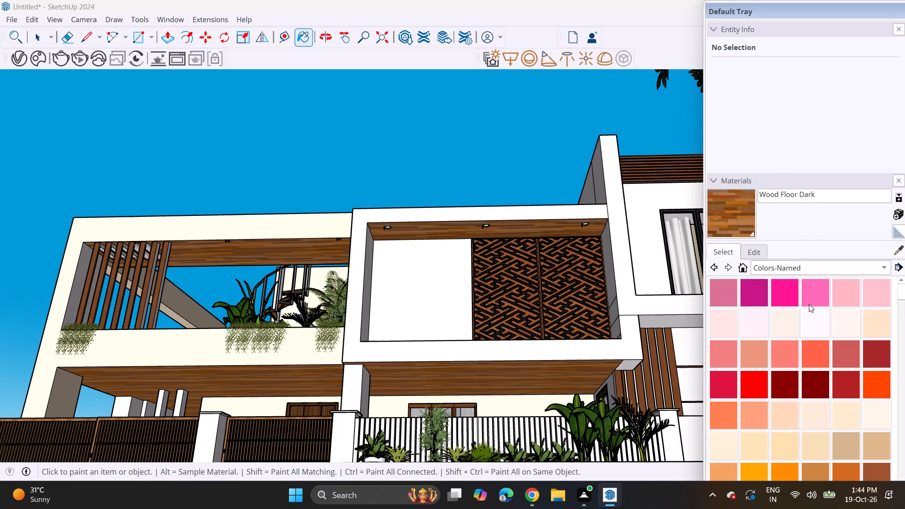
scroll(800, 345, "down", 16)
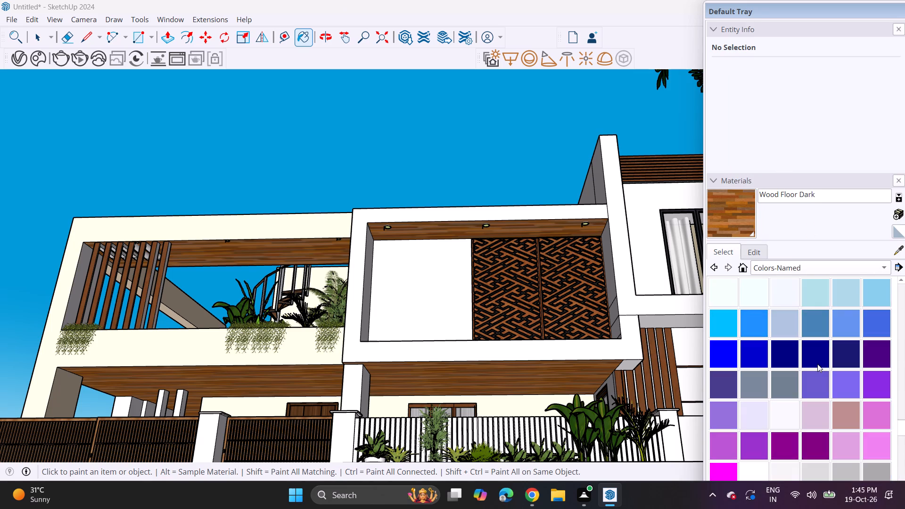
scroll(817, 364, "down", 5)
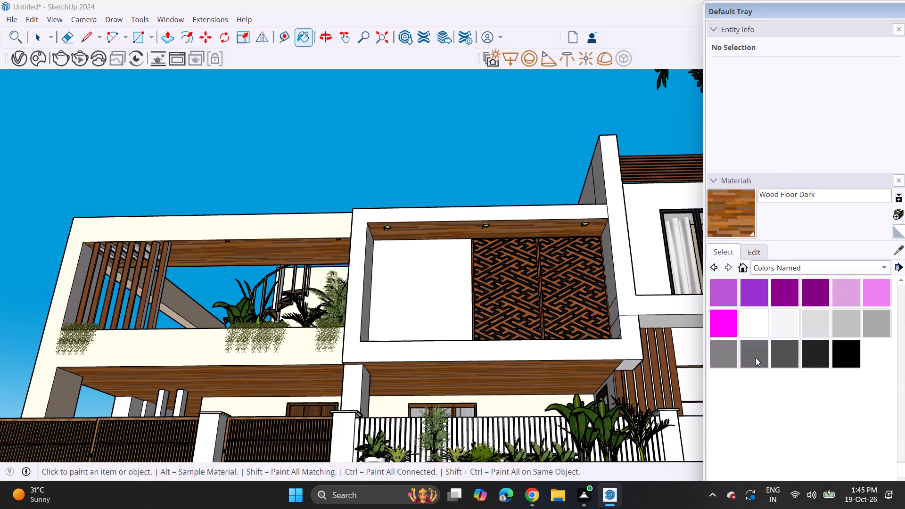
left_click(755, 358)
left_click(442, 212)
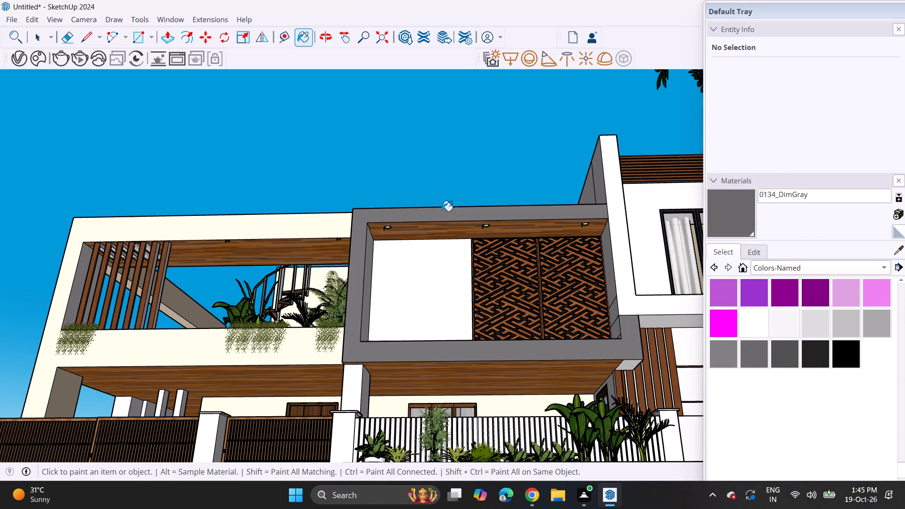
left_click(614, 200)
scroll(579, 209, "down", 4)
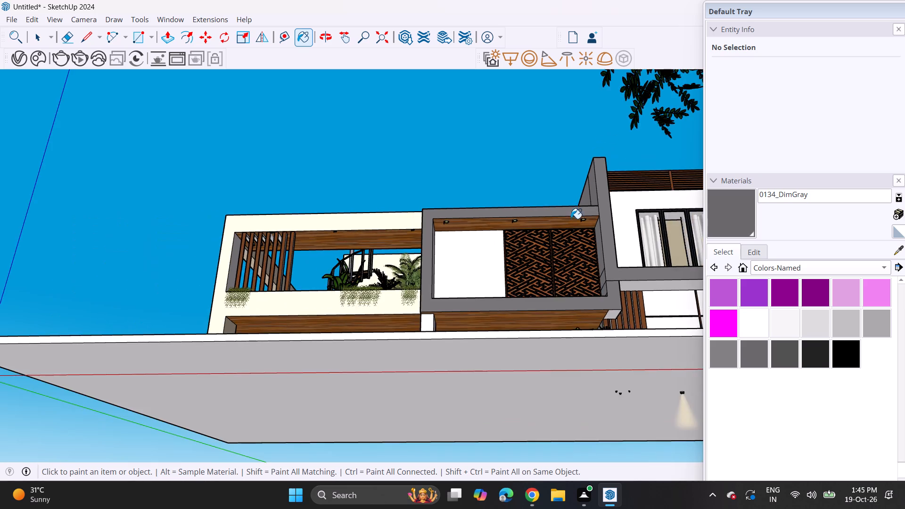
middle_click_drag(565, 226, 548, 283)
scroll(544, 277, "down", 5)
middle_click_drag(539, 272, 482, 258)
middle_click_drag(486, 276, 497, 294)
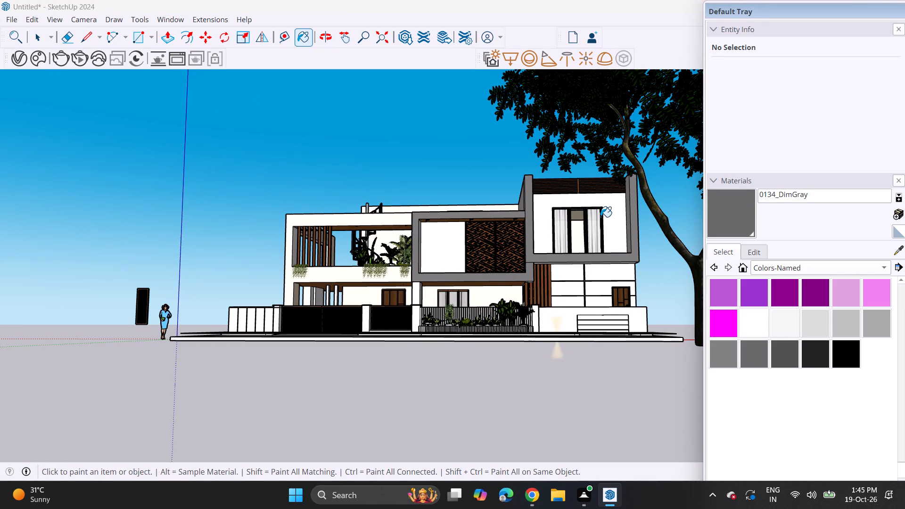
Move the upper floor's black-framed three-panel window back into its wall opening so it sits recessed behind the outer wall face.
scroll(599, 229, "up", 5)
scroll(577, 190, "up", 4)
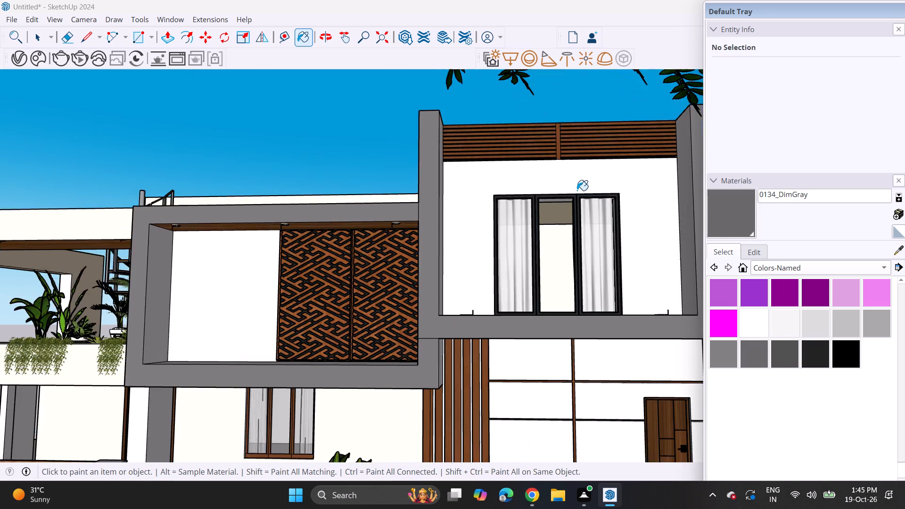
scroll(576, 189, "up", 7)
middle_click_drag(545, 207, 539, 213)
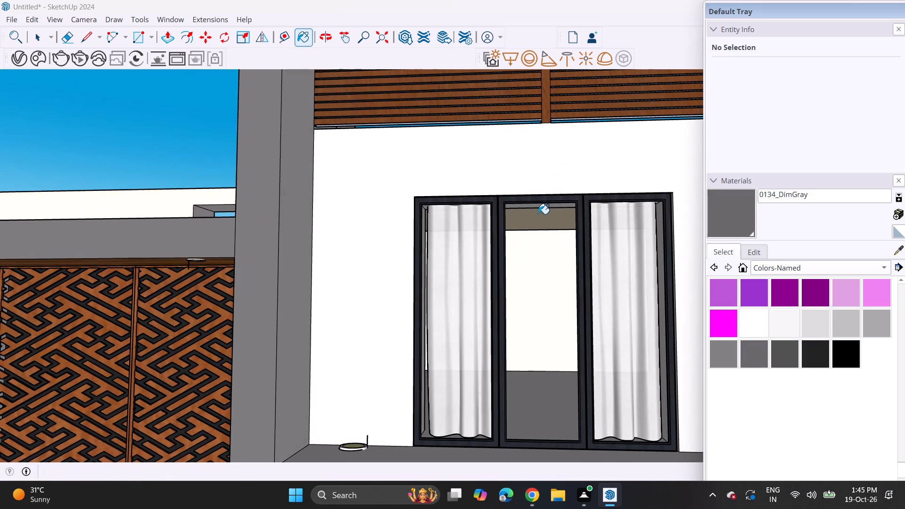
middle_click_drag(516, 229, 576, 272)
key("space")
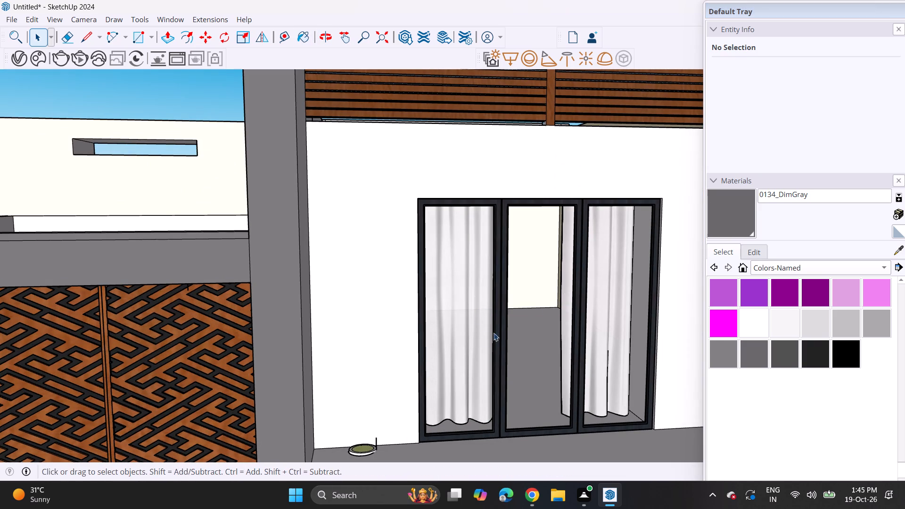
left_click(520, 321)
key("m")
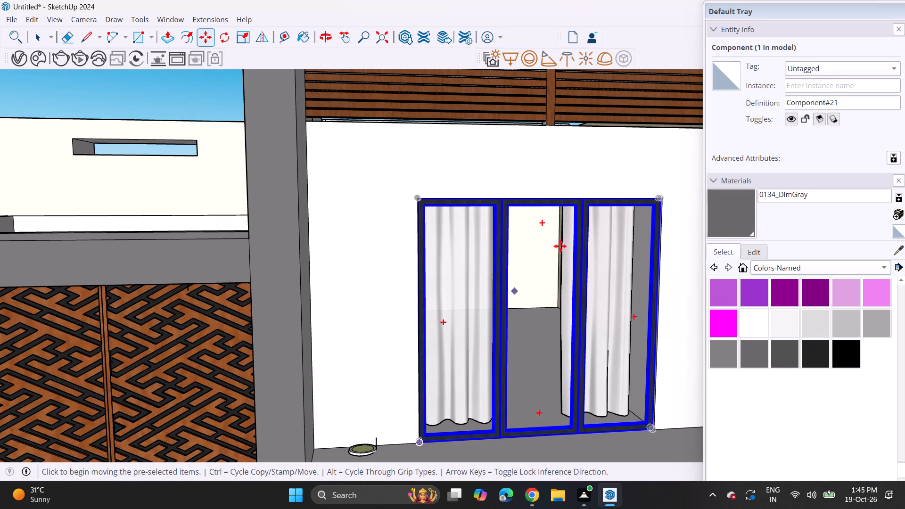
scroll(633, 190, "up", 3)
left_click(673, 206)
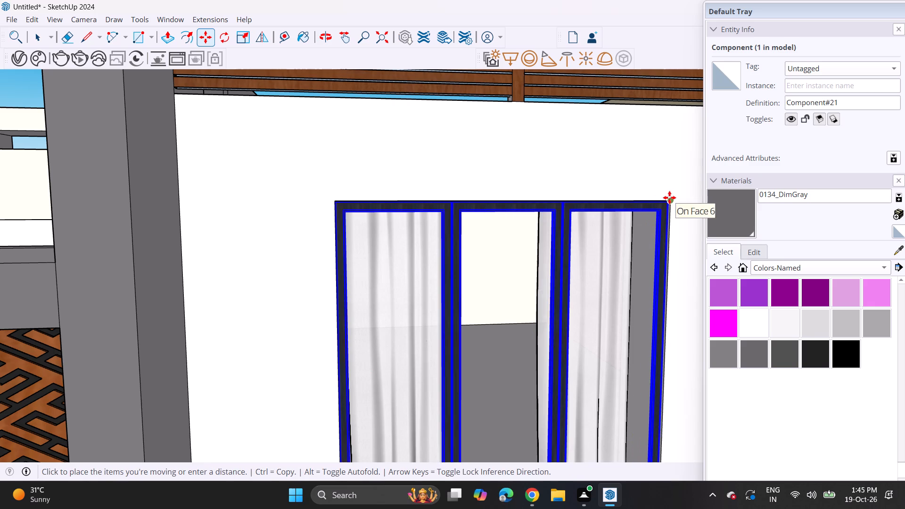
left_click(669, 197)
middle_click_drag(666, 228, 691, 181)
scroll(681, 206, "up", 5)
left_click(656, 196)
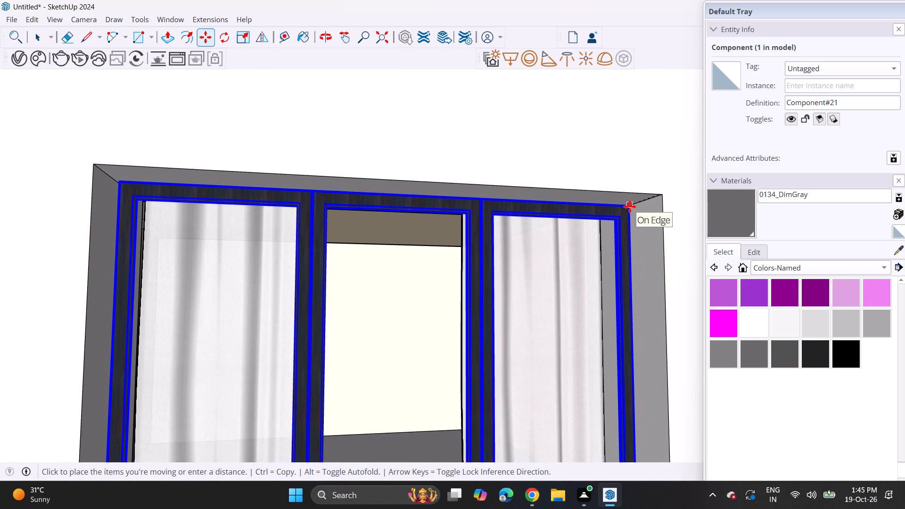
left_click(630, 206)
key("space")
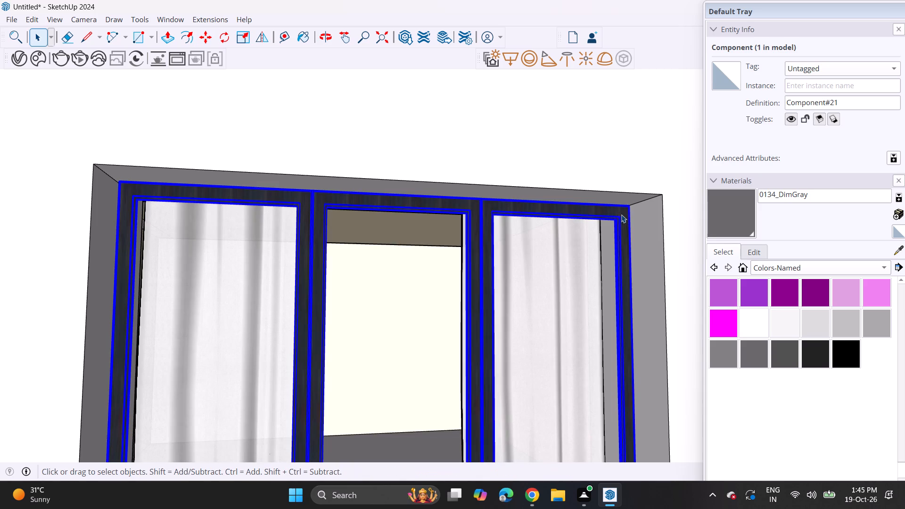
Draw a small rectangle on the underside of the window opening's head, at its outer corner.
scroll(618, 220, "down", 3)
middle_click_drag(588, 311, 502, 186)
middle_click_drag(499, 185, 510, 213)
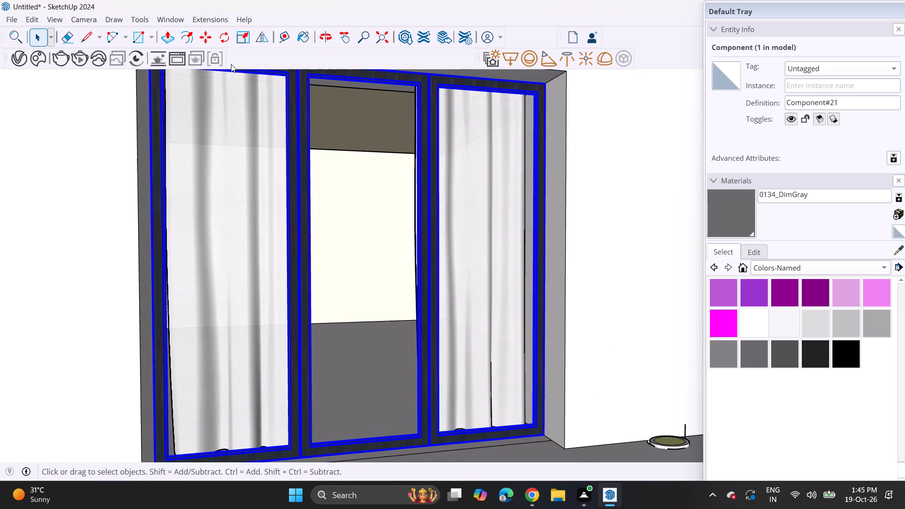
left_click(138, 29)
middle_click_drag(313, 118, 342, 201, "shift")
middle_click_drag(374, 219, 392, 130)
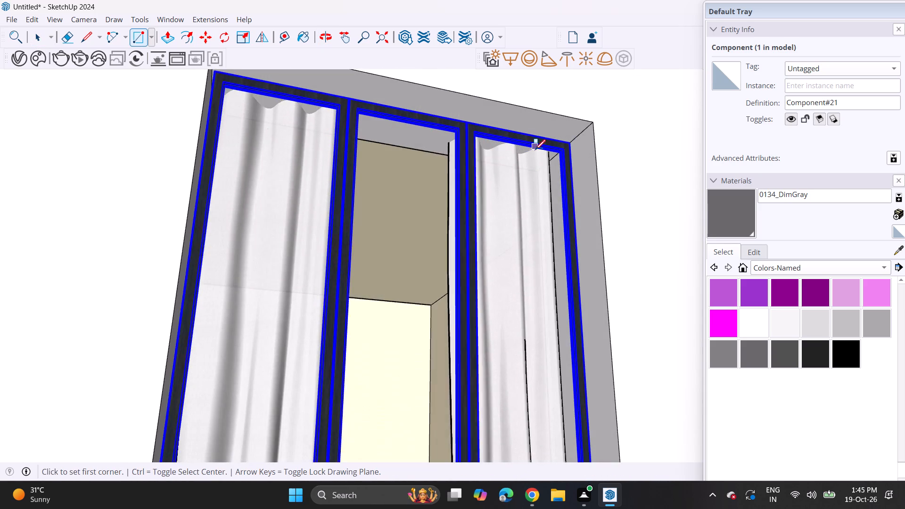
scroll(535, 150, "up", 3)
left_click(612, 118)
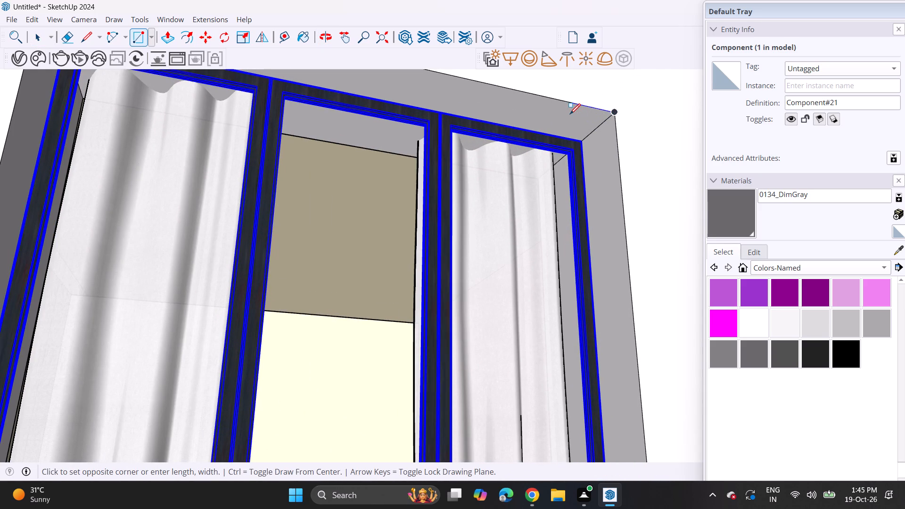
scroll(587, 123, "up", 6)
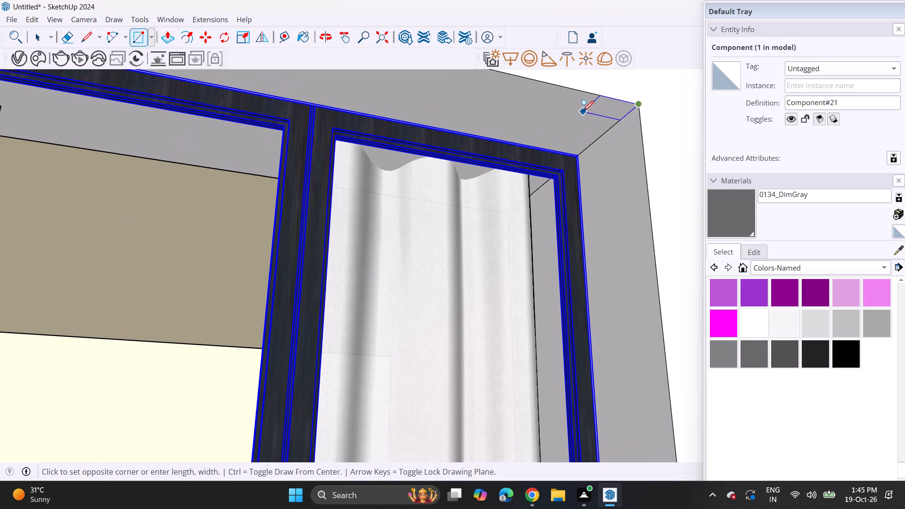
left_click(595, 111)
key("space")
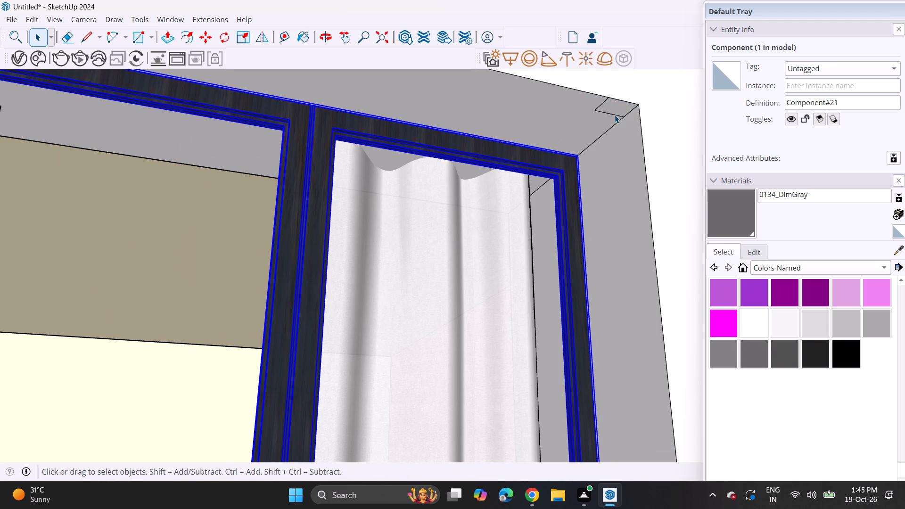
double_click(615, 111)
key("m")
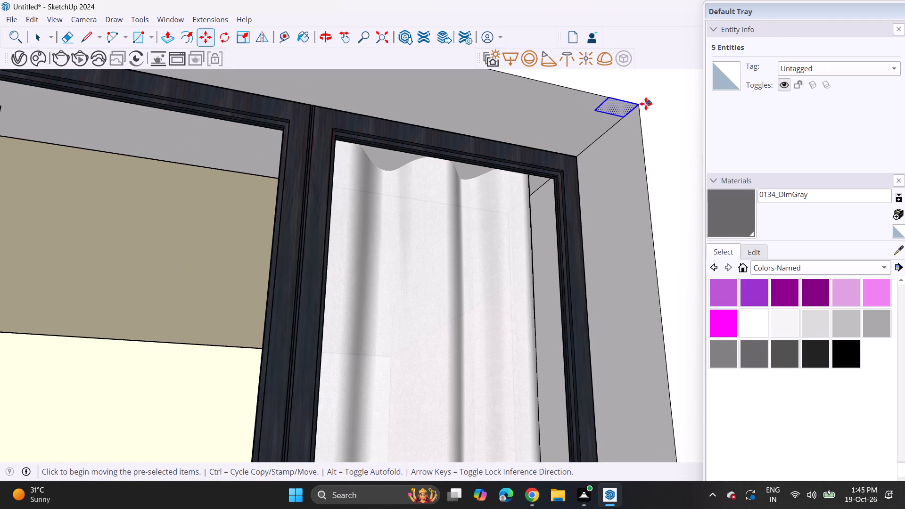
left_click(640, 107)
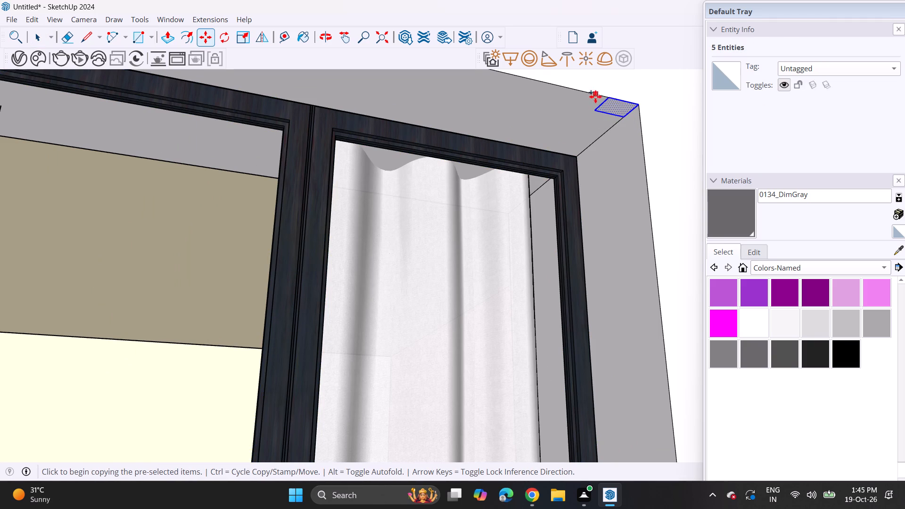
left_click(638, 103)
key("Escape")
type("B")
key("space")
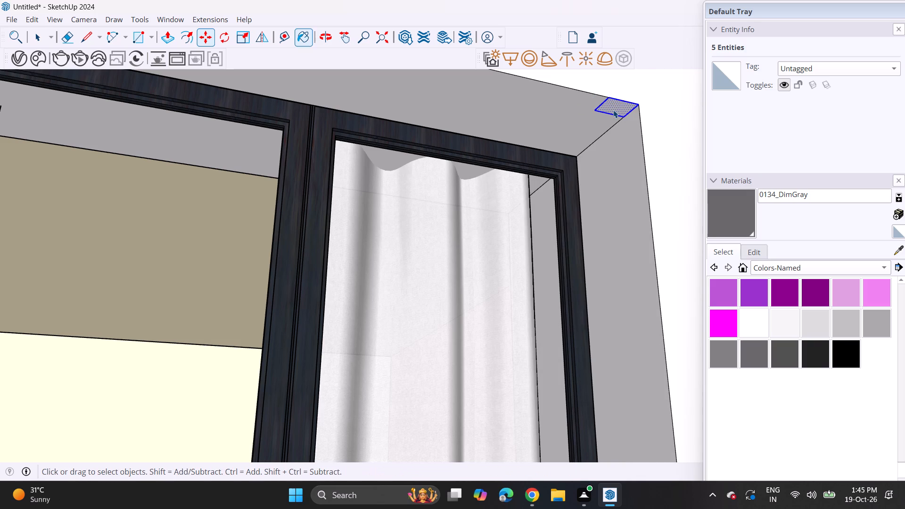
Copy the small rectangle five times at even spacing along the outer edge of the window opening's head, making a row of six.
double_click(613, 110)
key("m")
left_click(642, 107)
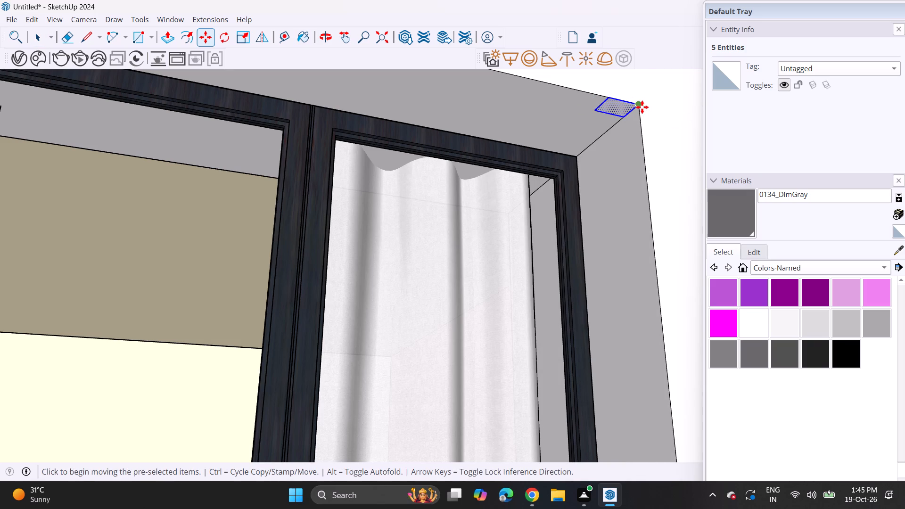
left_click(599, 90)
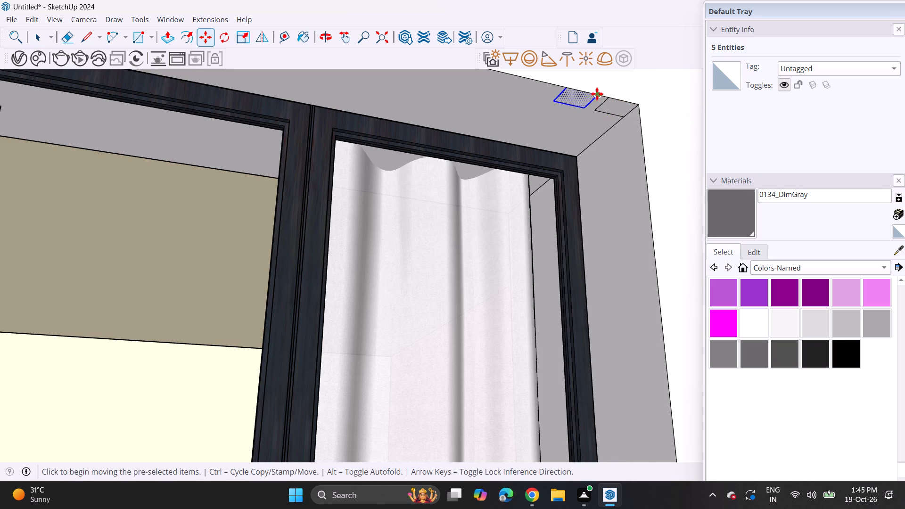
left_click(598, 91)
left_click(550, 84)
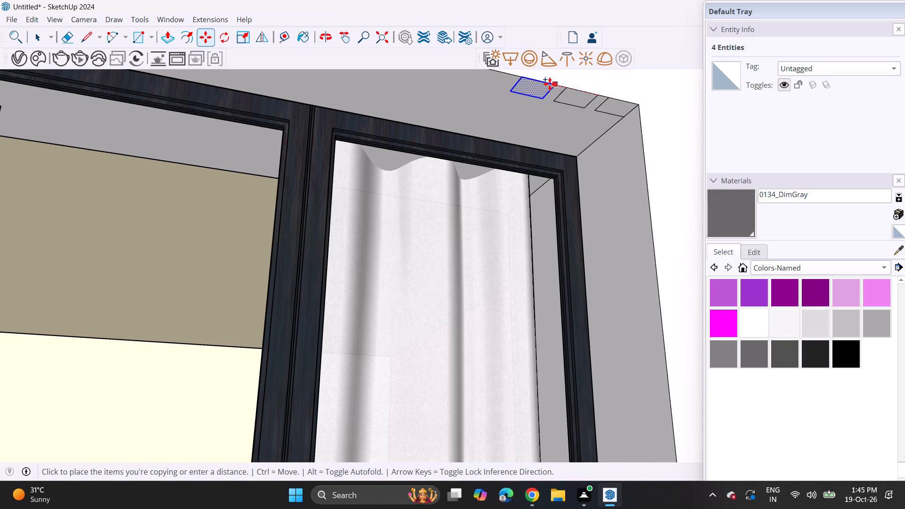
middle_click_drag(580, 120, 644, 179, "shift")
left_click(627, 146)
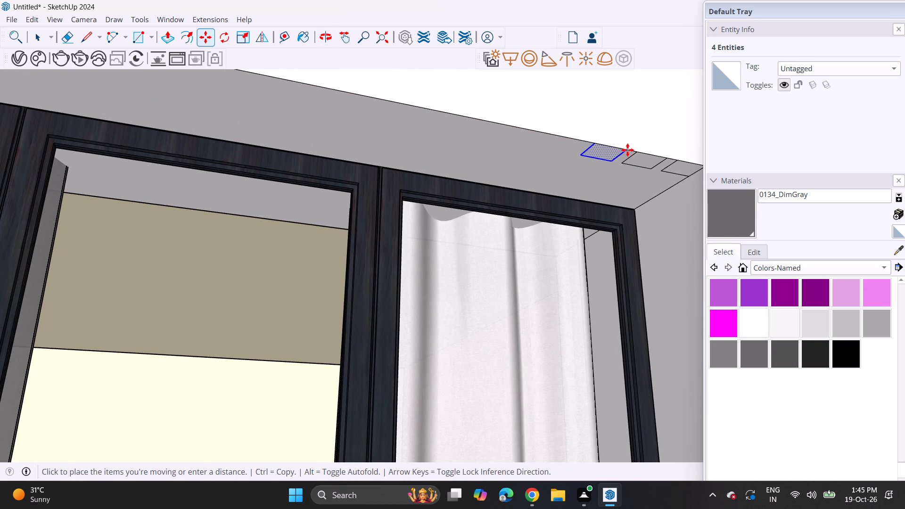
left_click(627, 150)
left_click(628, 152)
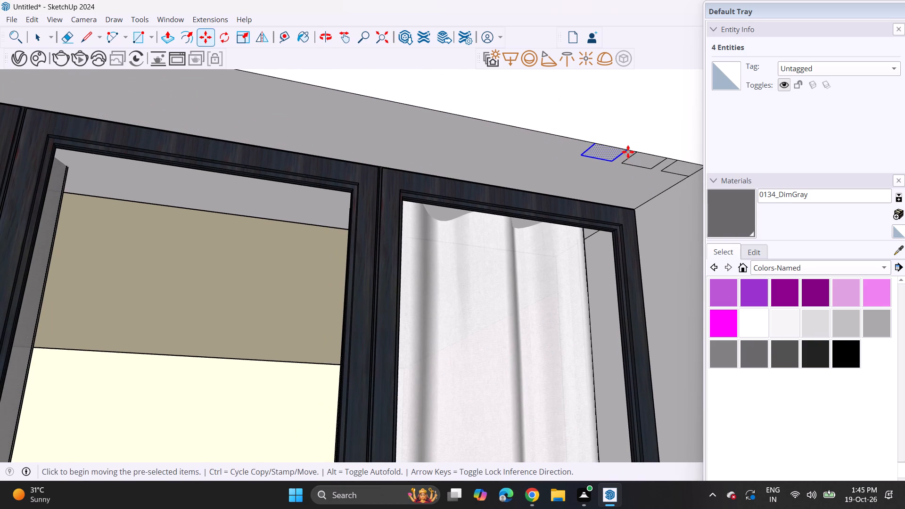
left_click(581, 142)
left_click(585, 140)
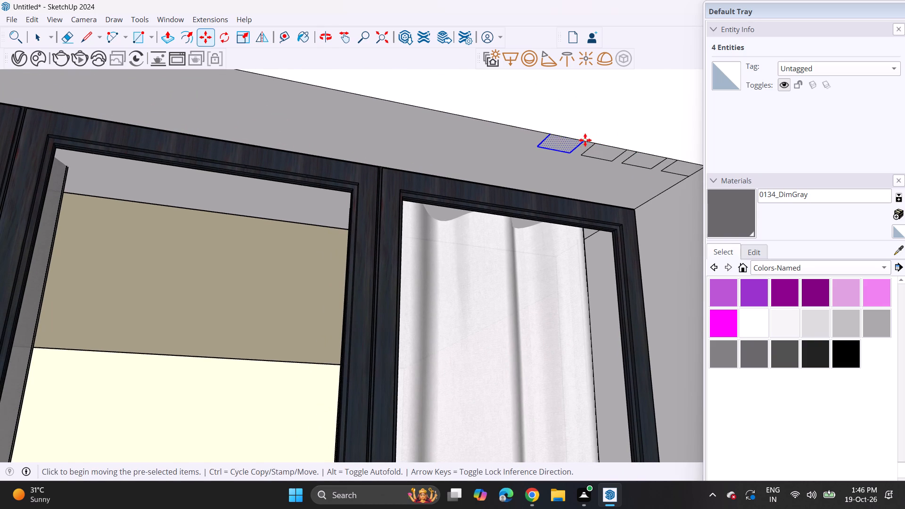
left_click(535, 134)
scroll(554, 151, "down", 4)
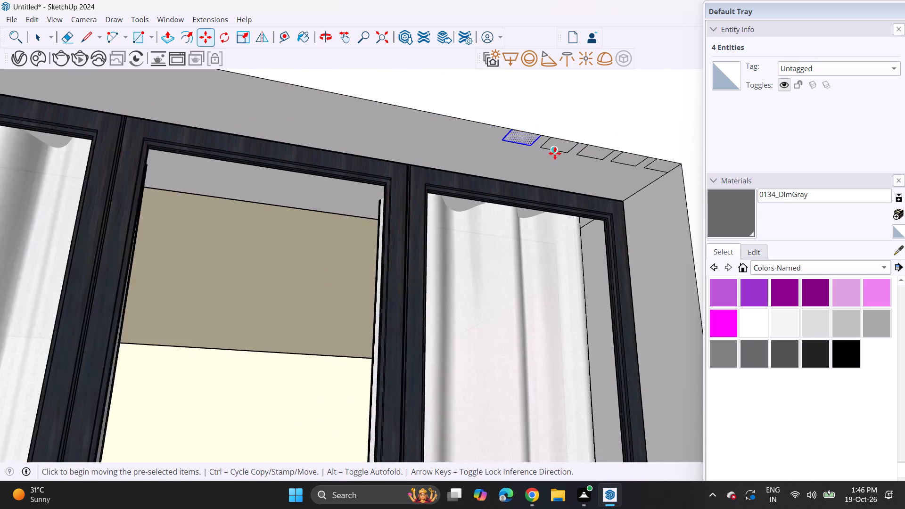
scroll(555, 153, "down", 2)
left_click(540, 142)
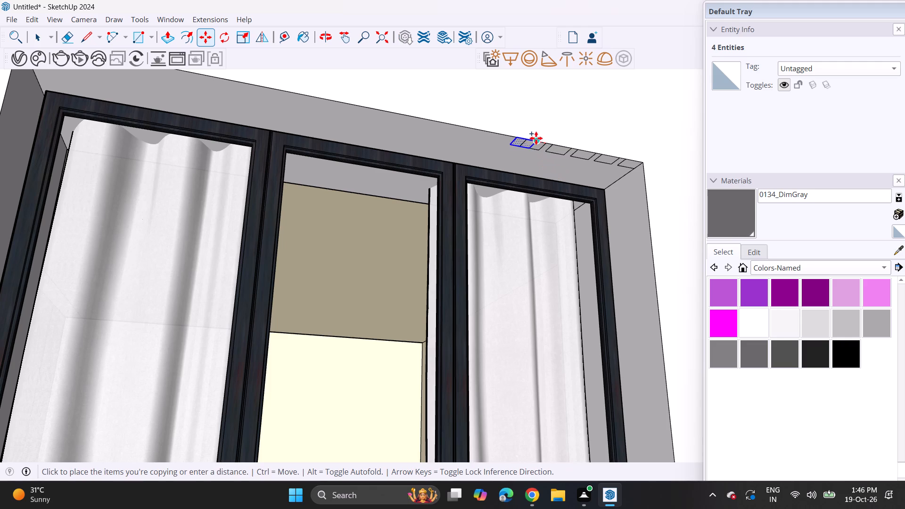
left_click(518, 134)
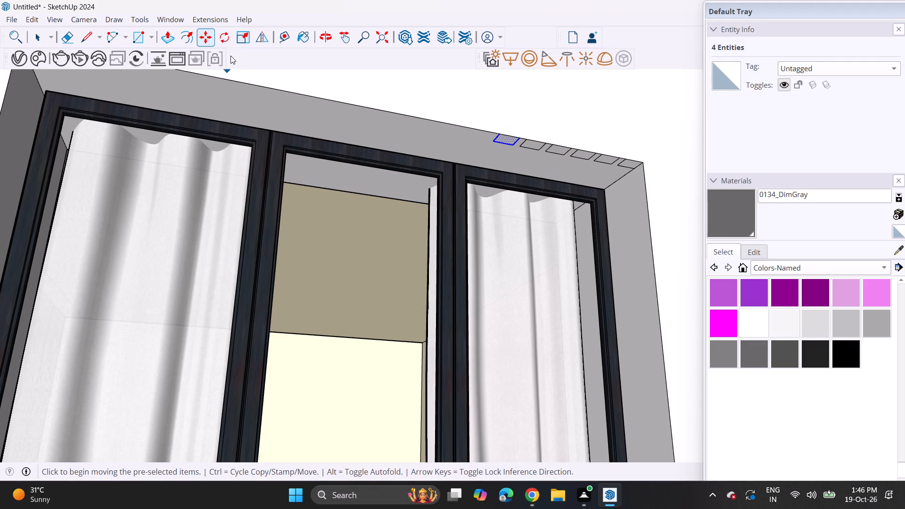
Extrude the innermost rectangle of the row down from the window head to the balcony ledge as a vertical slat.
left_click(170, 41)
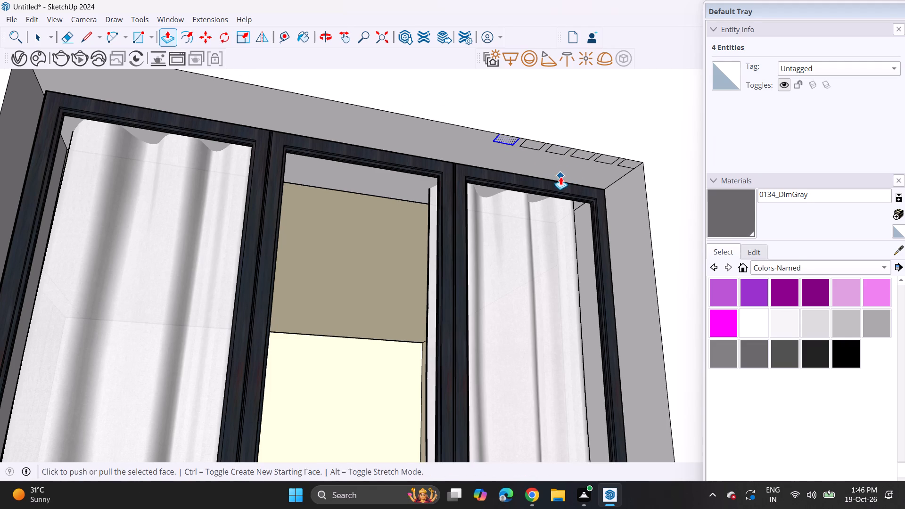
key("Escape")
left_click(502, 138)
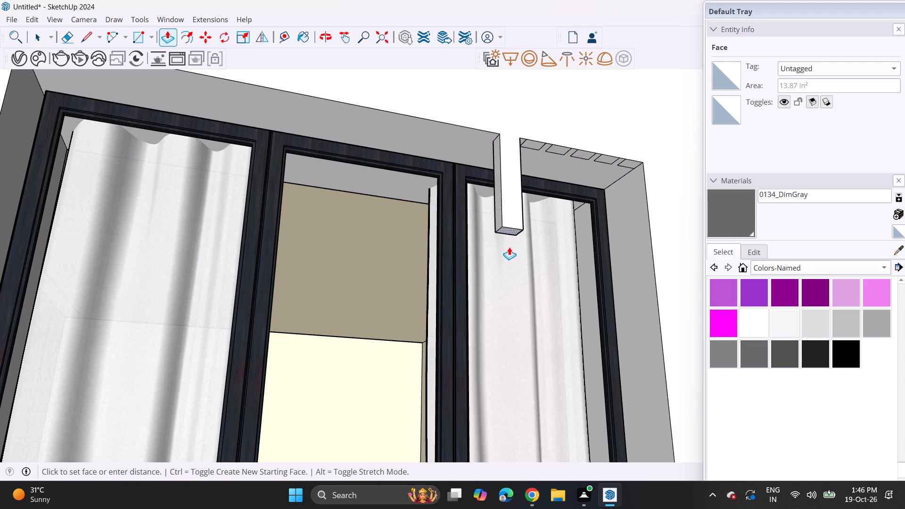
scroll(509, 243, "down", 4)
middle_click_drag(510, 290, 485, 148)
scroll(483, 207, "down", 5)
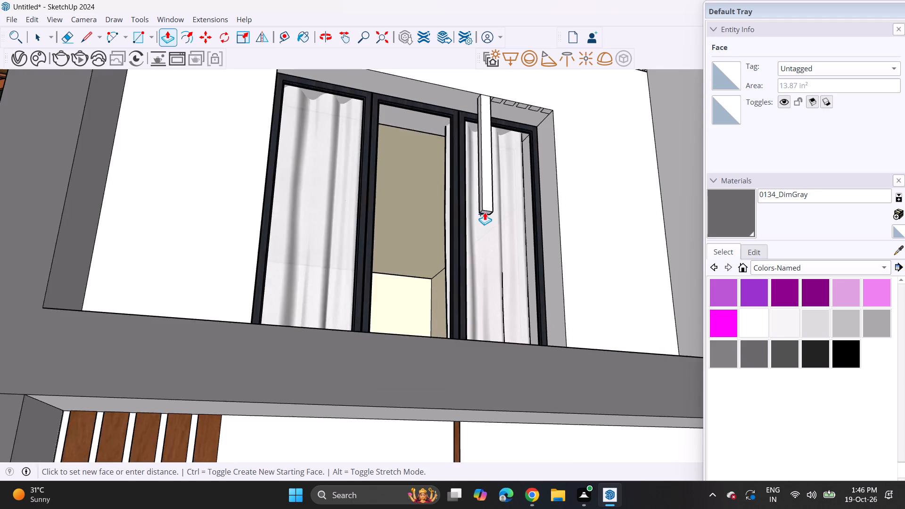
scroll(485, 212, "down", 5)
middle_click_drag(484, 249, 485, 337)
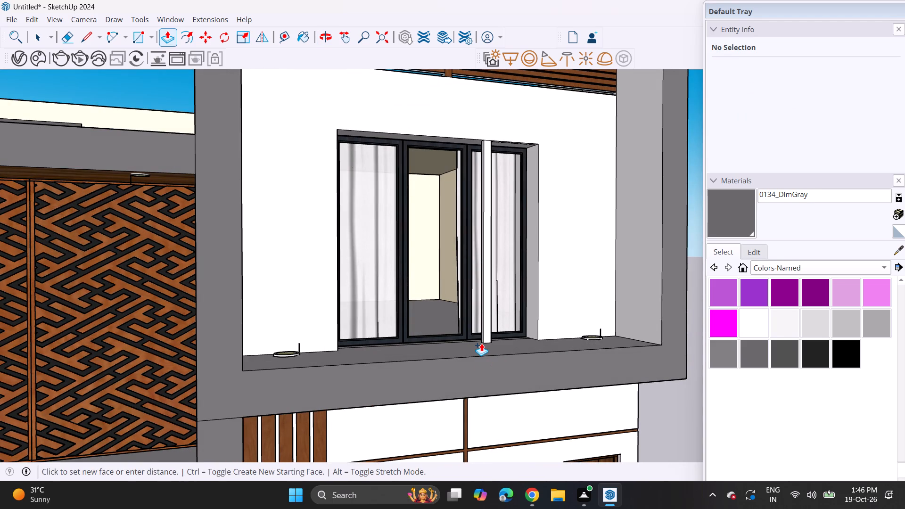
left_click(498, 354)
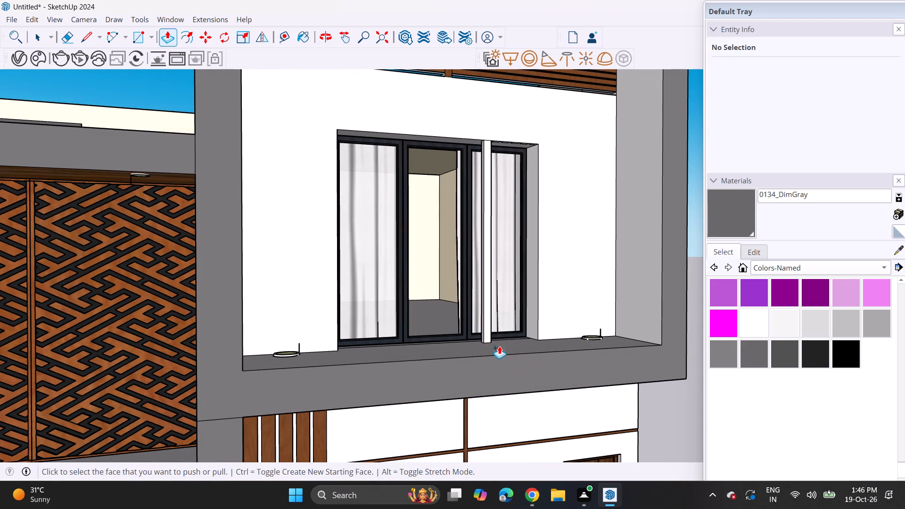
Extrude the remaining five rectangles by the same distance to form a row of vertical slats in front of the window.
middle_click_drag(494, 156, 495, 65)
scroll(500, 91, "up", 5)
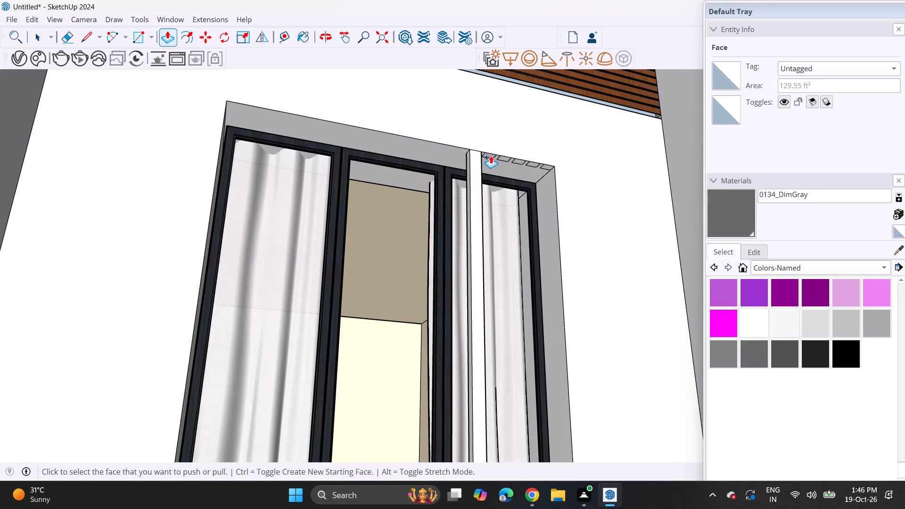
double_click(490, 156)
double_click(508, 159)
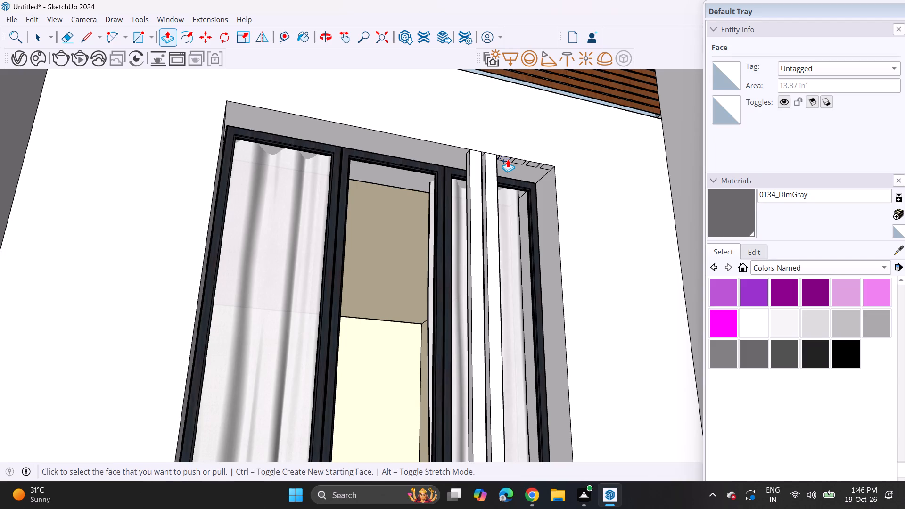
left_click(522, 164)
left_click(522, 164)
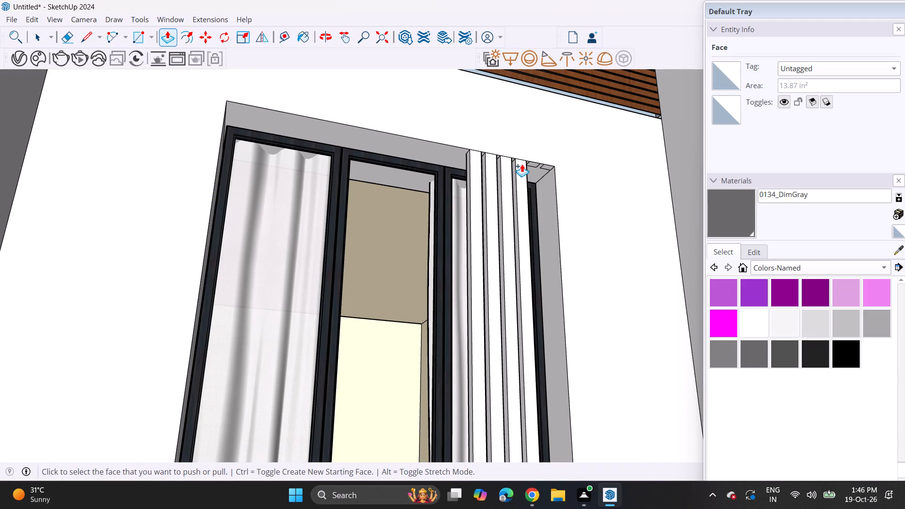
double_click(528, 165)
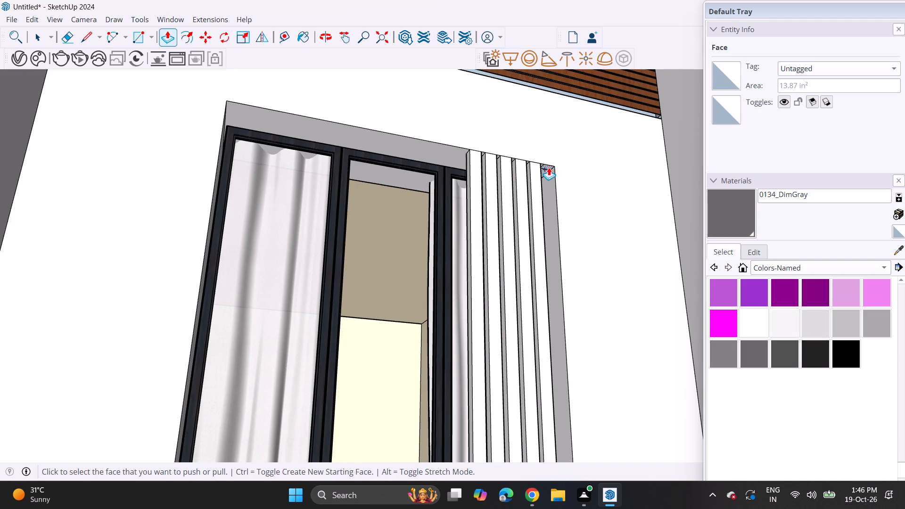
double_click(549, 167)
Paint the front faces of the six vertical window slats with Wood Veneer 01, sampled from the slatted screen above the wall.
middle_click_drag(553, 207, 539, 324)
scroll(534, 320, "down", 8)
middle_click_drag(538, 391, 519, 373)
scroll(518, 371, "up", 1)
middle_click_drag(519, 373, 508, 358)
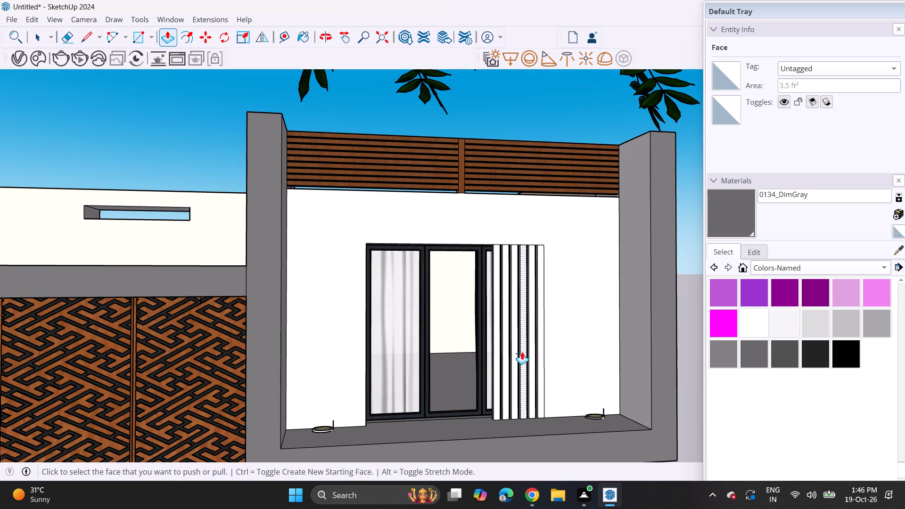
left_click(902, 255)
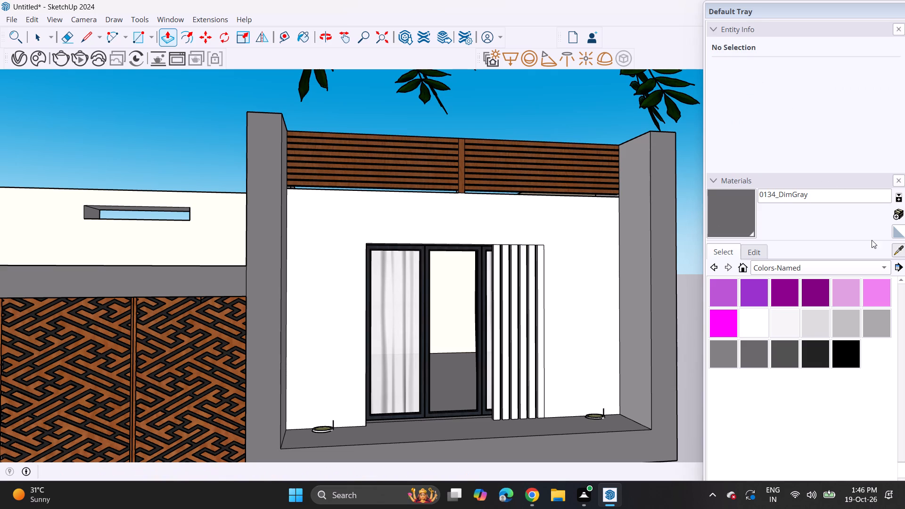
left_click(543, 190)
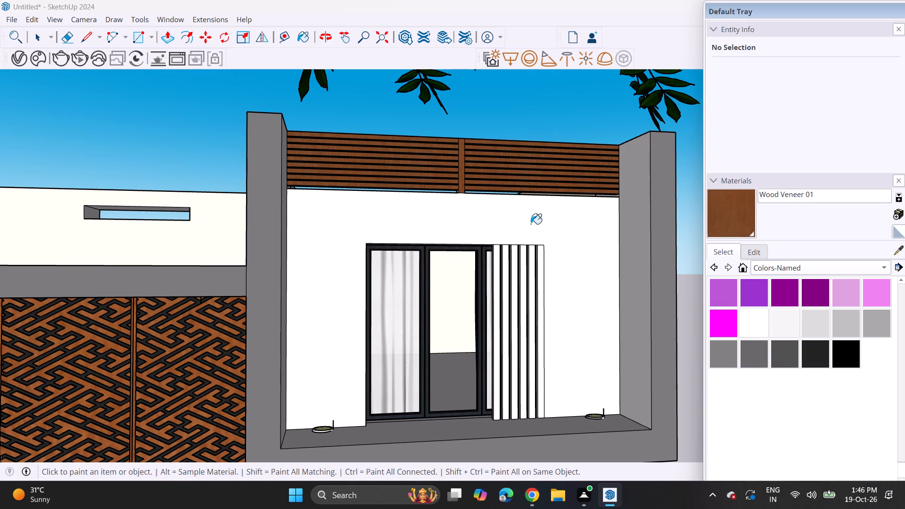
scroll(495, 271, "up", 4)
left_click(495, 317)
left_click(512, 321)
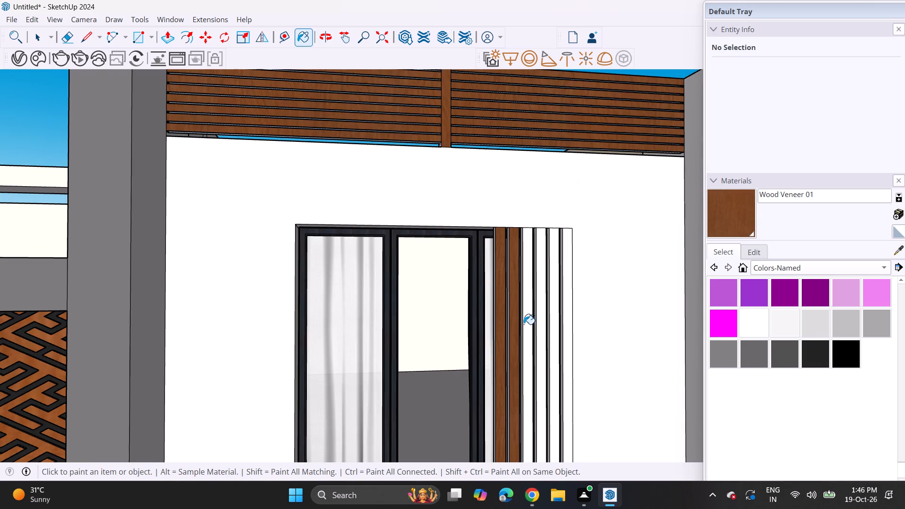
left_click(528, 327)
left_click(545, 335)
left_click(560, 342)
left_click(559, 341)
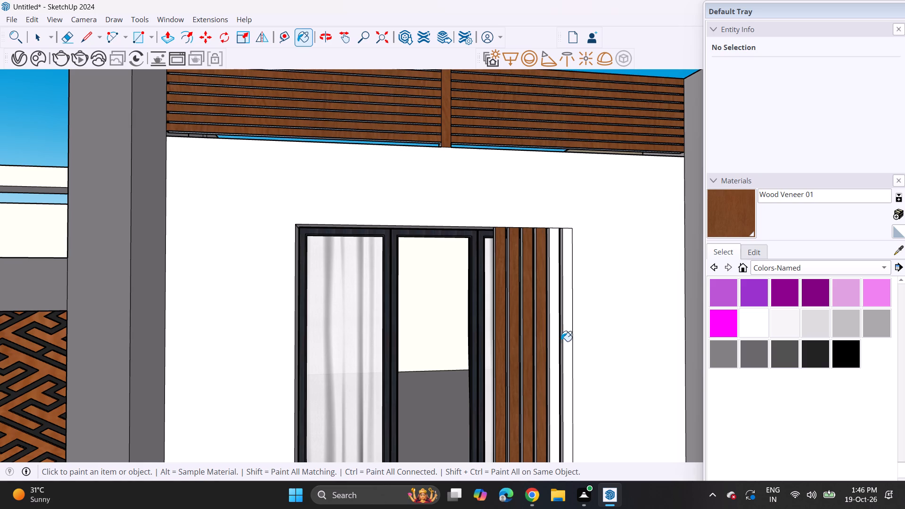
left_click(569, 343)
left_click(558, 341)
scroll(551, 327, "down", 5)
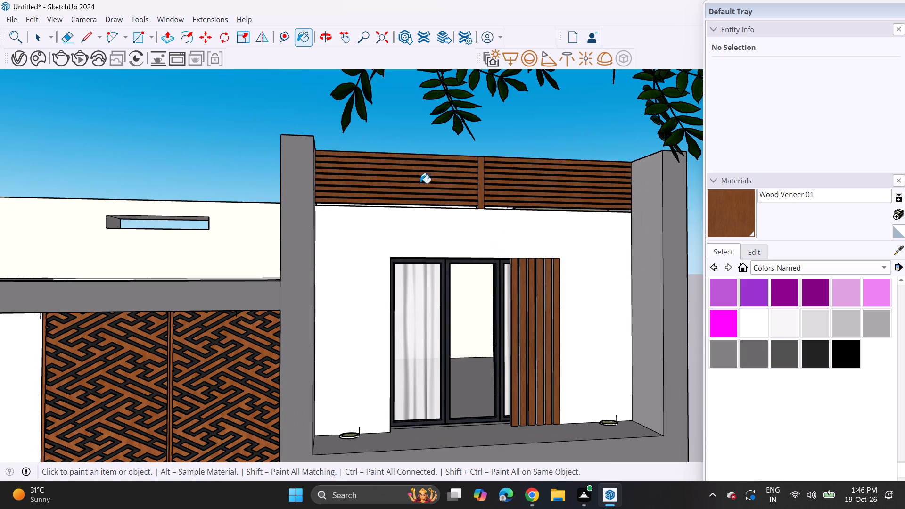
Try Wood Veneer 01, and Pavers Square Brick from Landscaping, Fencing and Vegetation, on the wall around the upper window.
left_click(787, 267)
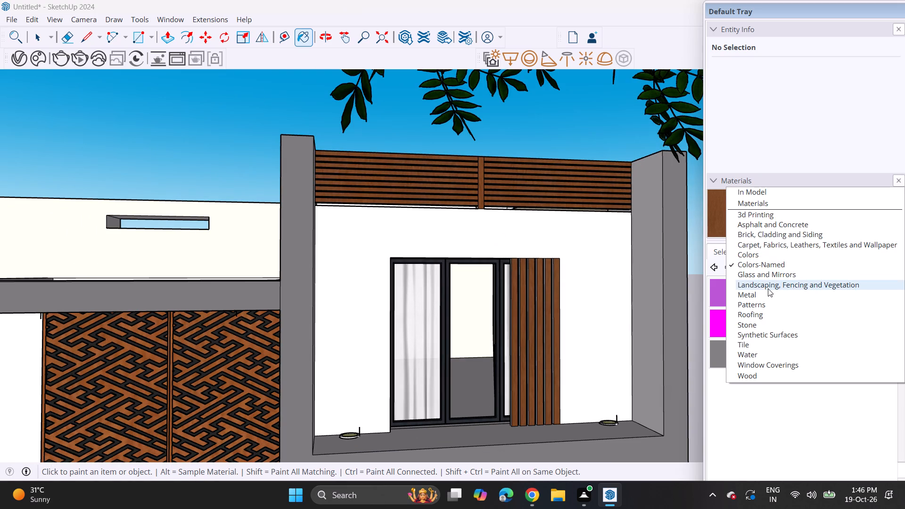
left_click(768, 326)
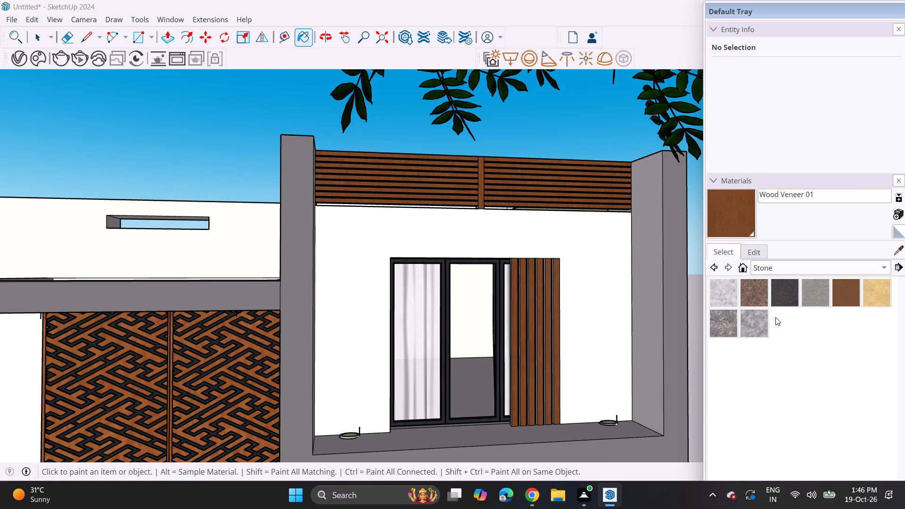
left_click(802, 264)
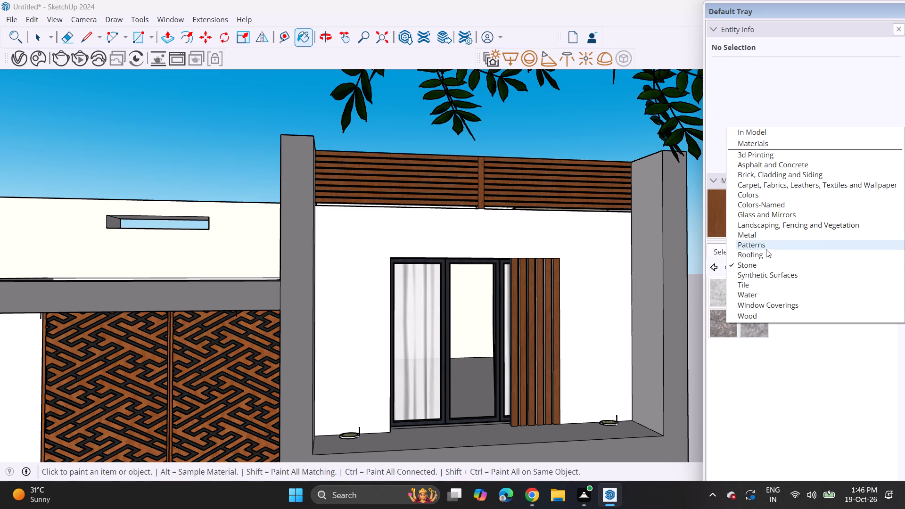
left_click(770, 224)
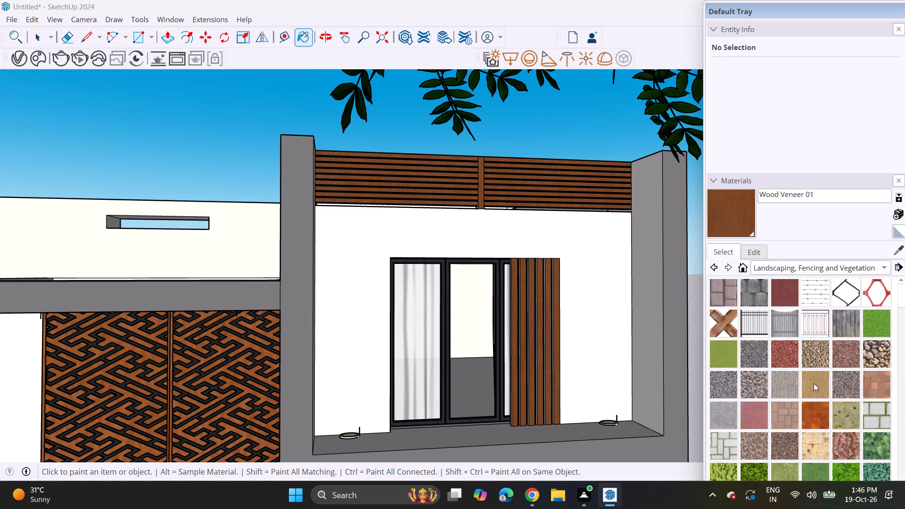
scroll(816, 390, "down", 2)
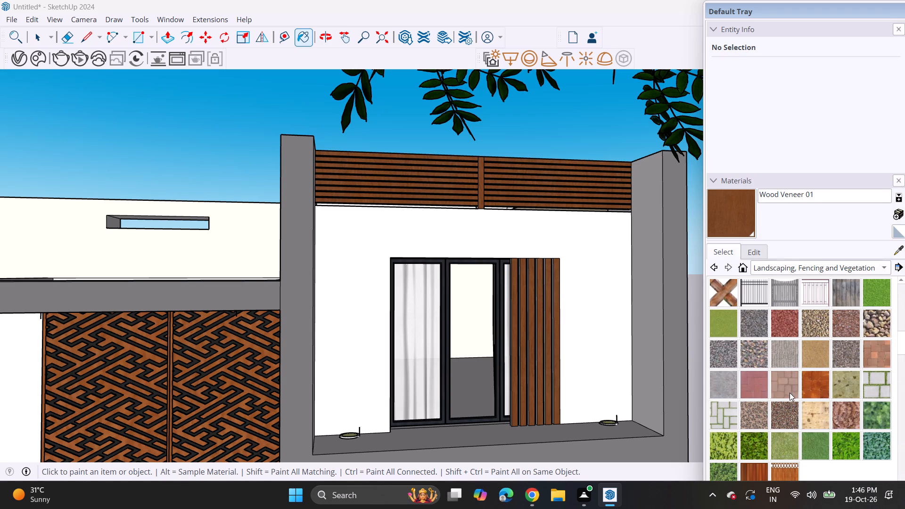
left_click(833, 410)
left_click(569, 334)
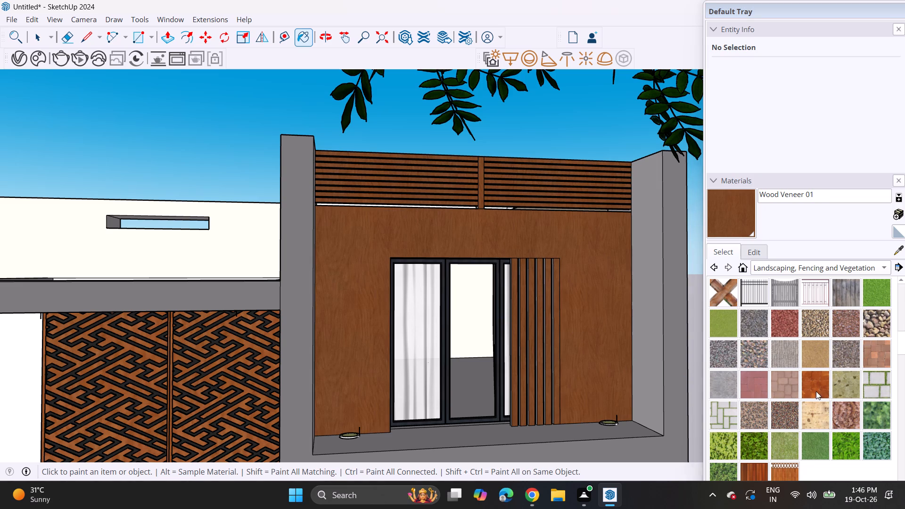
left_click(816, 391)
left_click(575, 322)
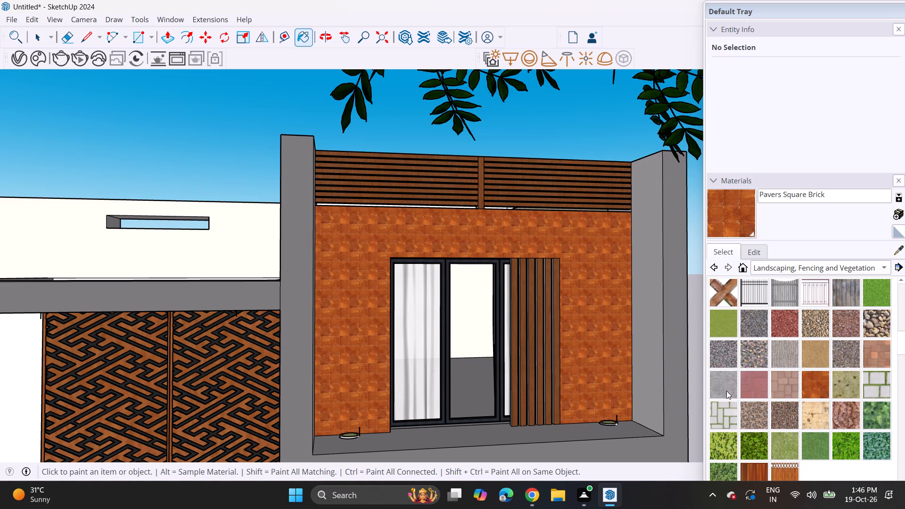
Paint the wall around the upper window with Groundcover Sand Smooth.
left_click(809, 346)
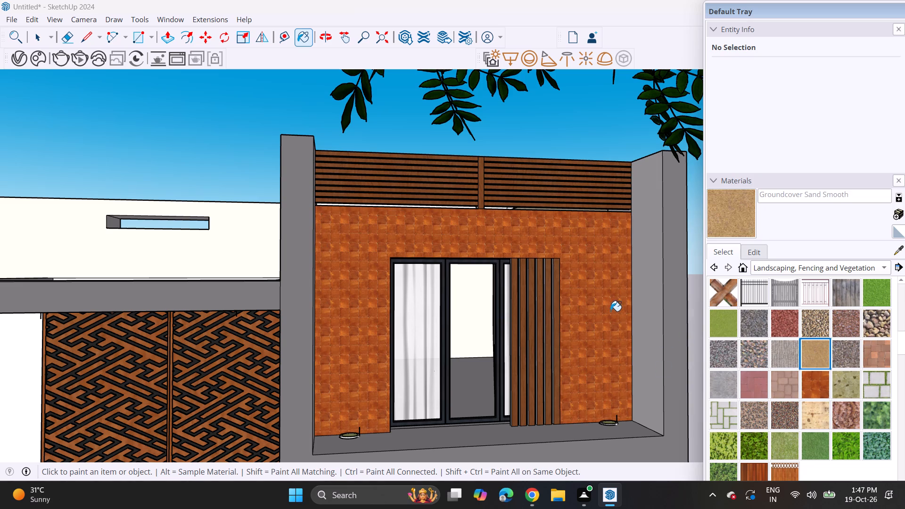
left_click(604, 308)
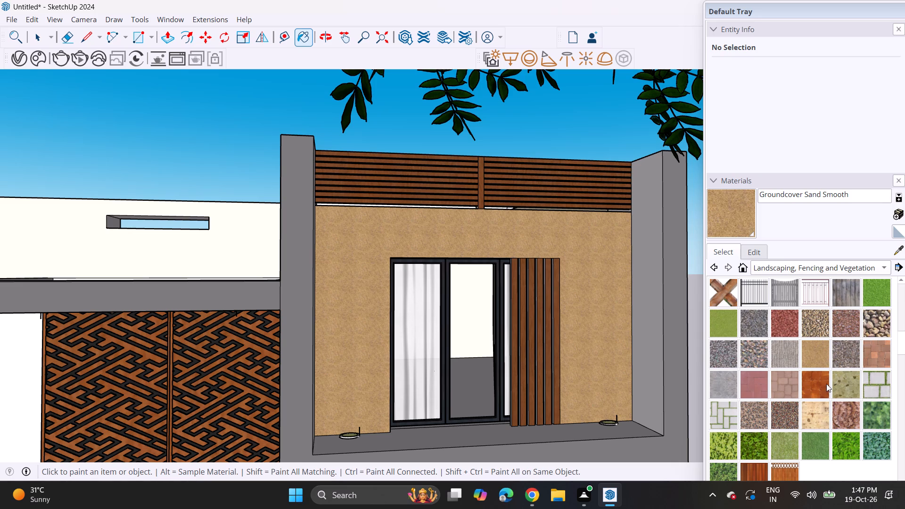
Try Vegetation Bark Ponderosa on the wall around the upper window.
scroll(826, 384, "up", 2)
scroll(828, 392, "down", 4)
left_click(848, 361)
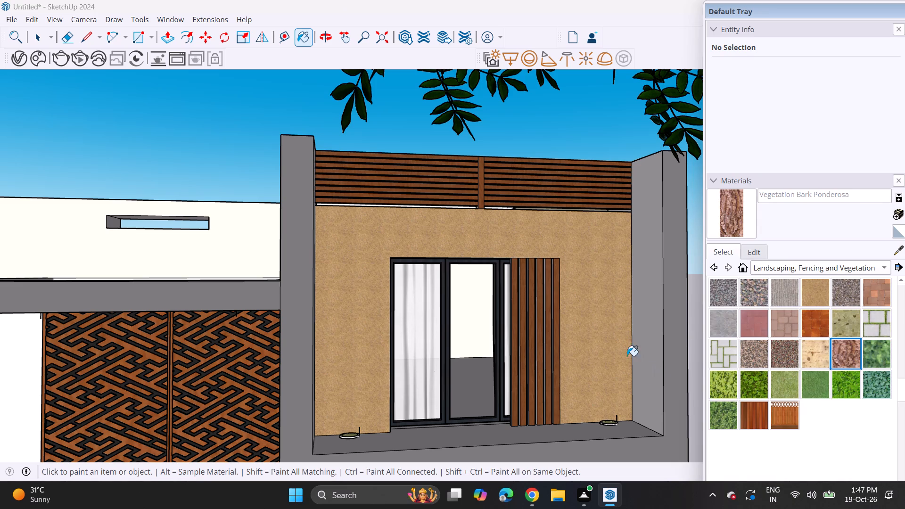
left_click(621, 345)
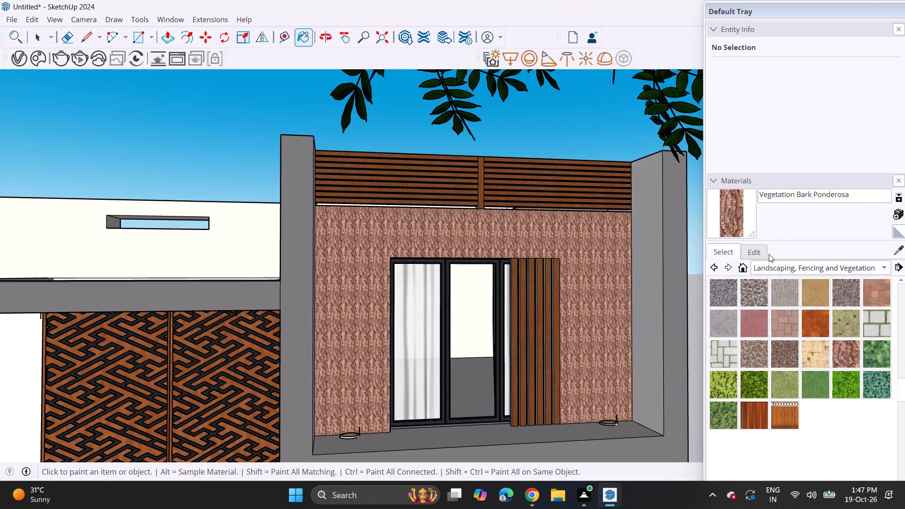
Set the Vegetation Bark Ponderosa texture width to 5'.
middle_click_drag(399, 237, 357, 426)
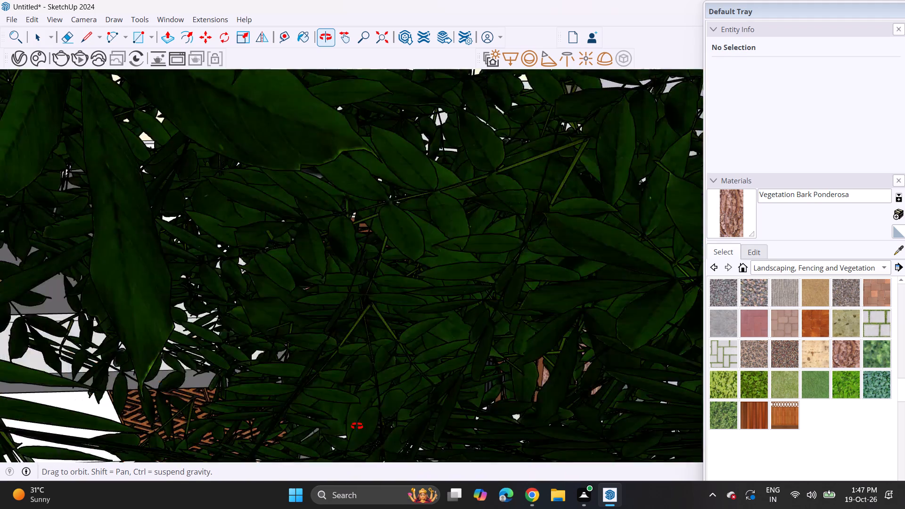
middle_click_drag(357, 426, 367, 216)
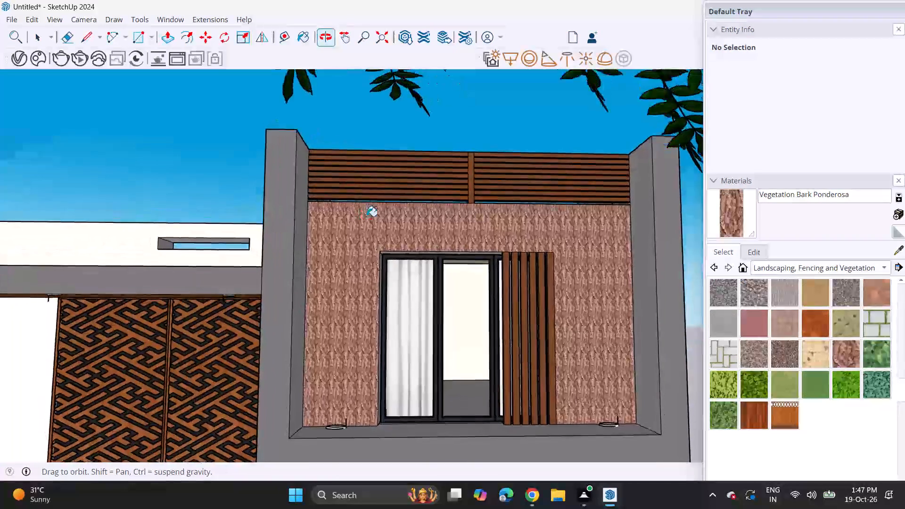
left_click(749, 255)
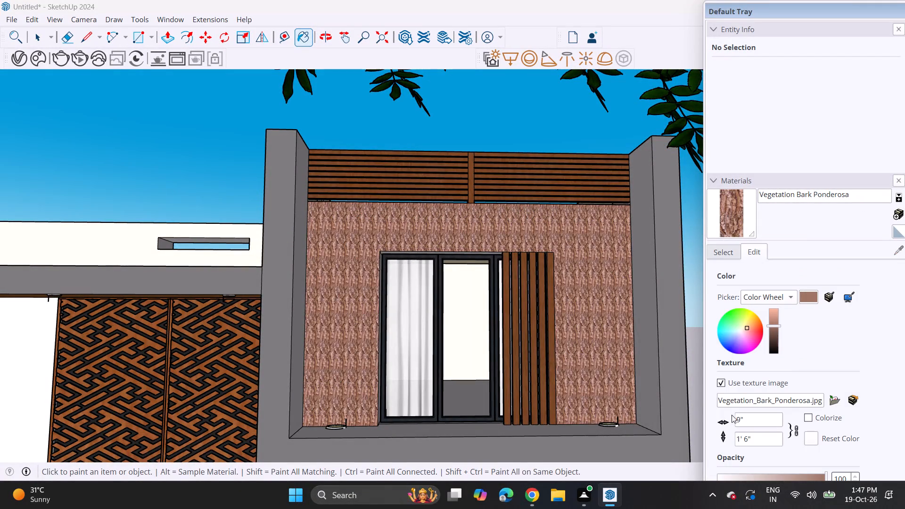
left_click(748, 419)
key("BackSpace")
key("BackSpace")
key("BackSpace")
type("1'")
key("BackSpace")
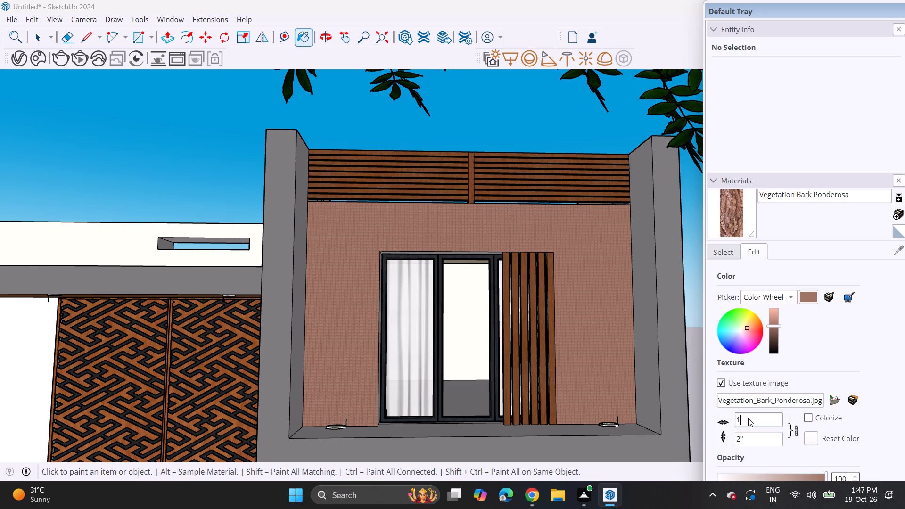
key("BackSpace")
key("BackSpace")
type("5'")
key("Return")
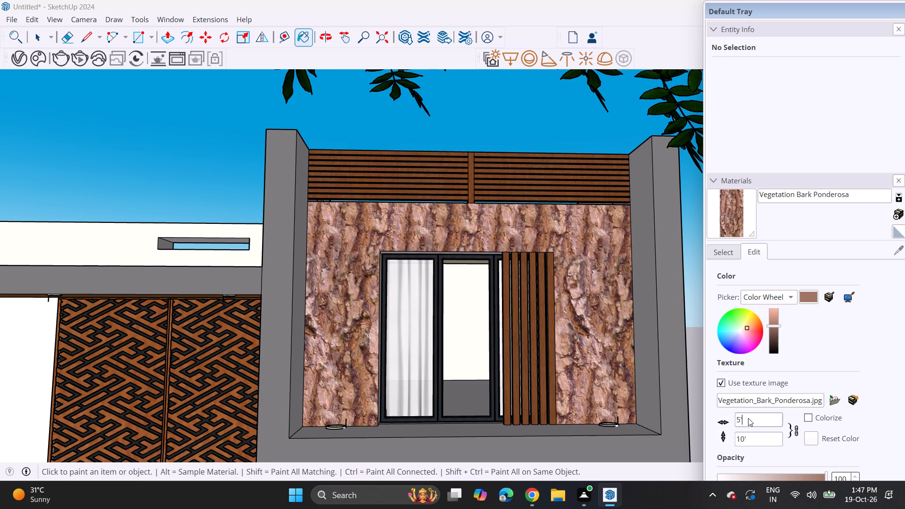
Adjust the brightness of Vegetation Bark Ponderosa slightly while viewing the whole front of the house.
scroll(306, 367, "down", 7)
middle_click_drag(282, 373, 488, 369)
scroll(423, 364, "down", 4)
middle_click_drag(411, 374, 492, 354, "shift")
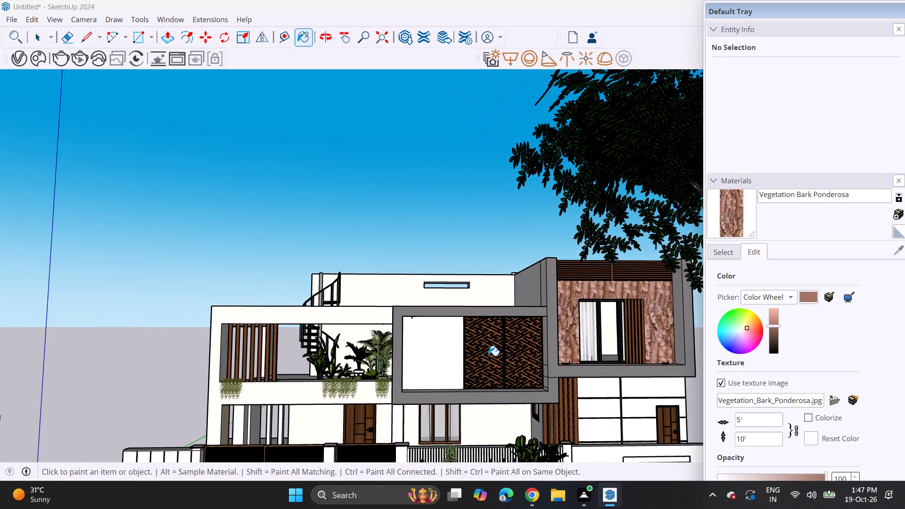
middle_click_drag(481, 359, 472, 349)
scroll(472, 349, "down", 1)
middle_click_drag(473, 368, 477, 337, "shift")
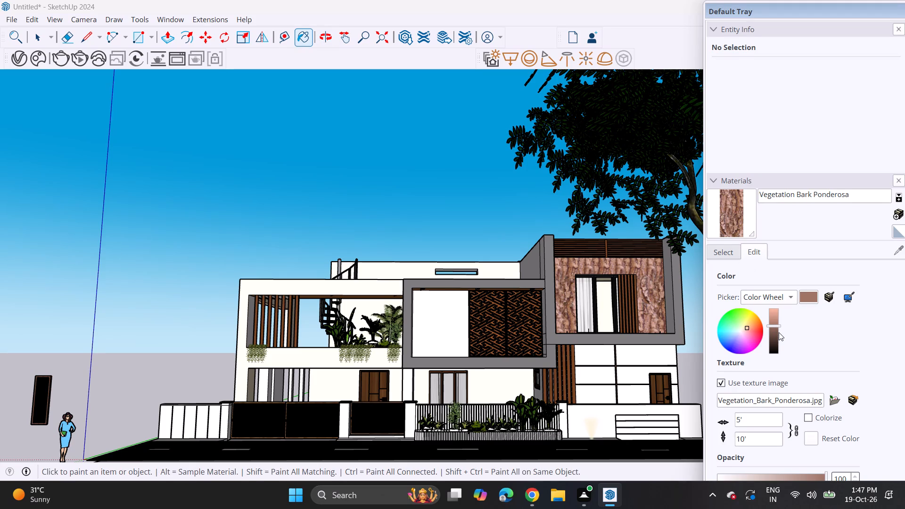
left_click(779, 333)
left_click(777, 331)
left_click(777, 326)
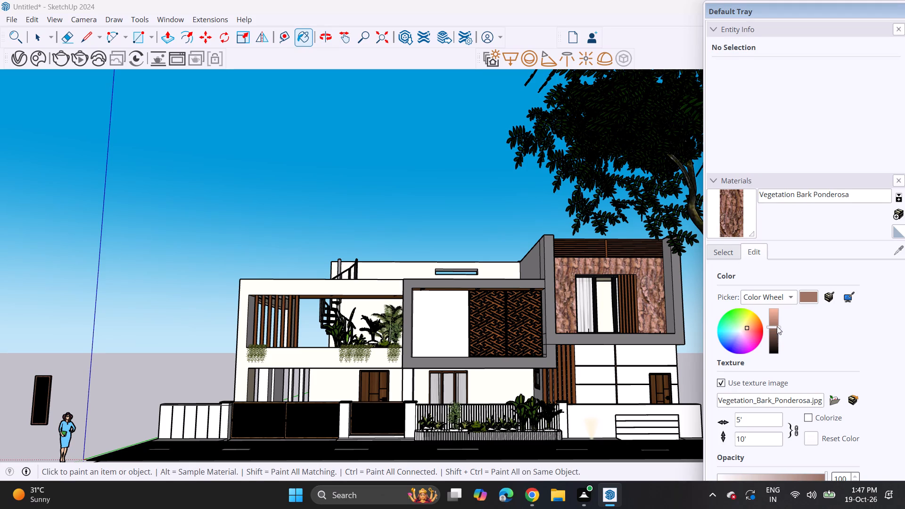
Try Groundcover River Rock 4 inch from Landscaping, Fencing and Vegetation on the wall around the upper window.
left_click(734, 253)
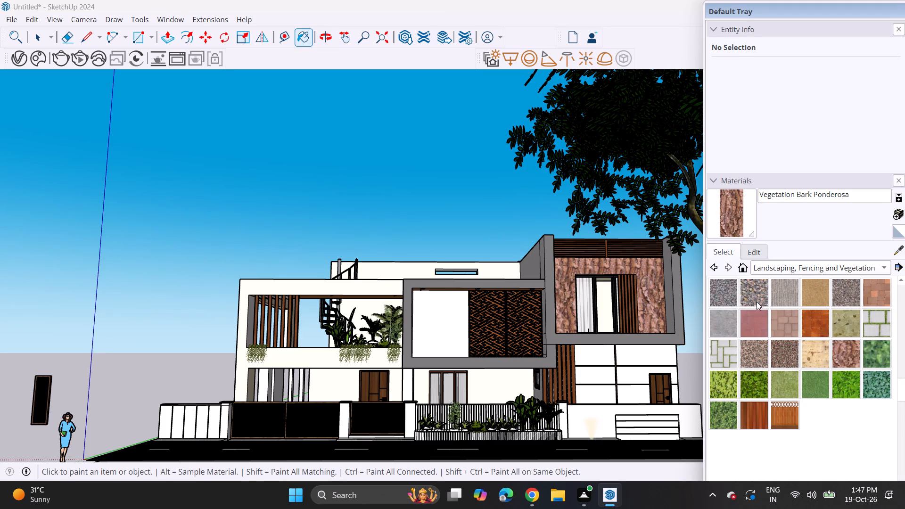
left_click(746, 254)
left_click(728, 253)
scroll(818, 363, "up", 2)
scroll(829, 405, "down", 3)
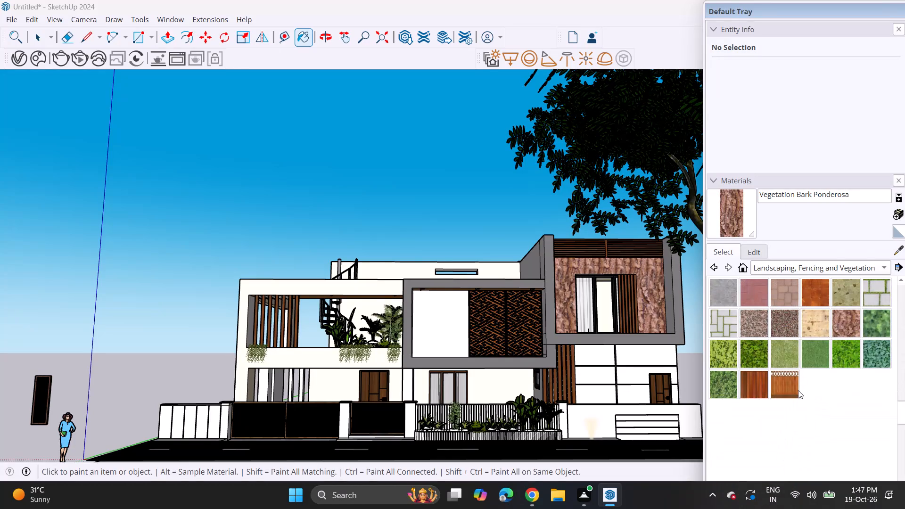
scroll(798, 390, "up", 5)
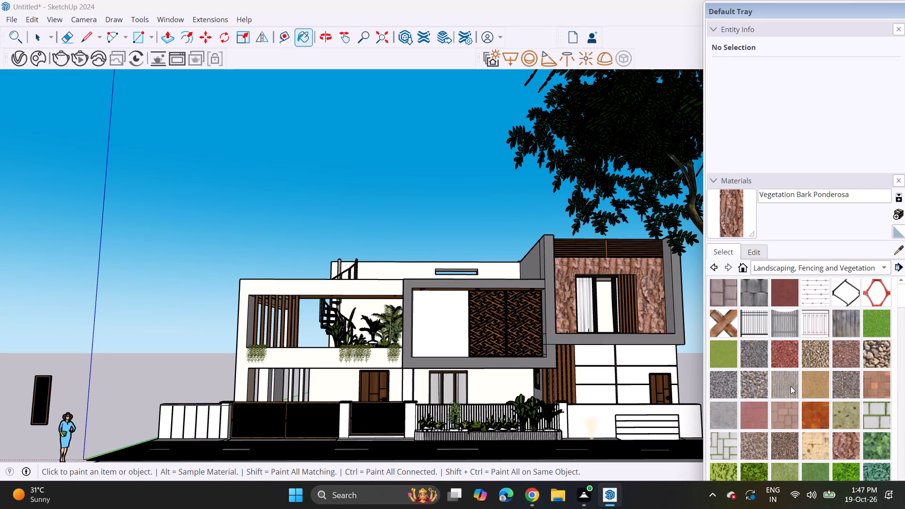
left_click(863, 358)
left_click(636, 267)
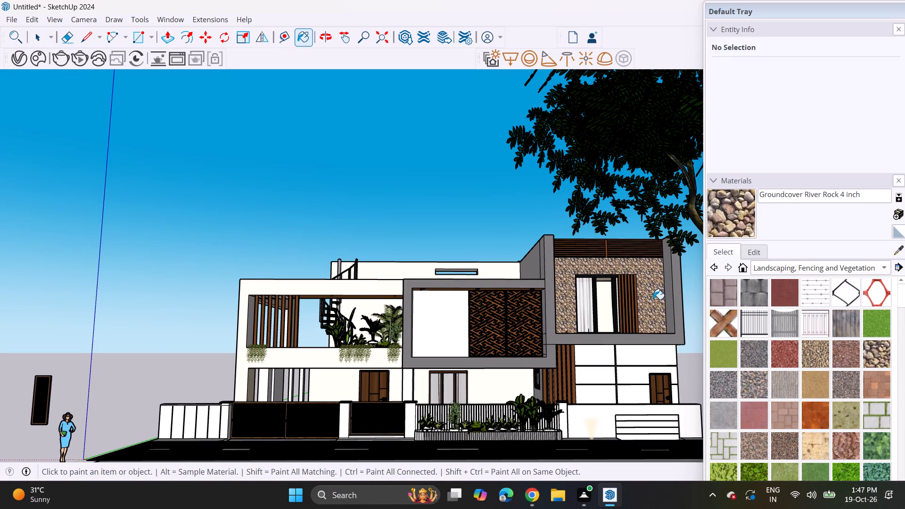
Repaint the wall around the upper window with Groundcover Sand Smooth.
scroll(808, 351, "up", 2)
left_click(805, 384)
left_click(640, 274)
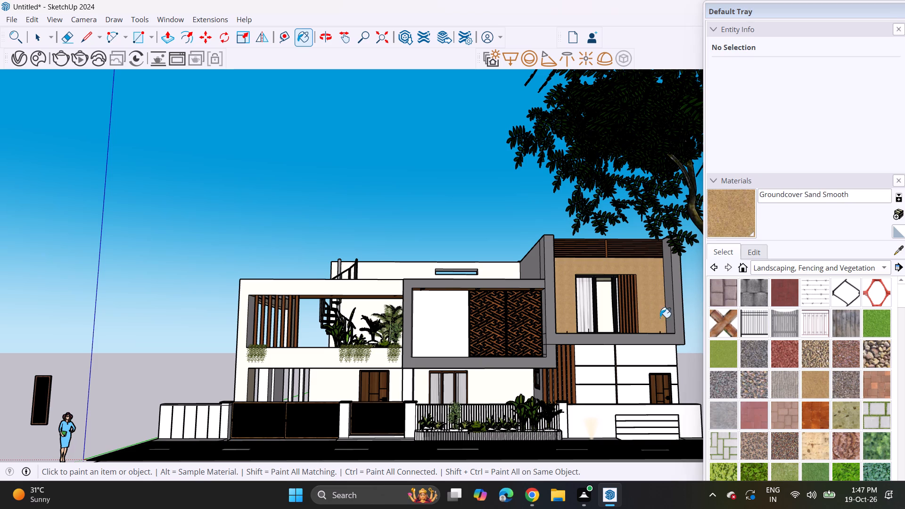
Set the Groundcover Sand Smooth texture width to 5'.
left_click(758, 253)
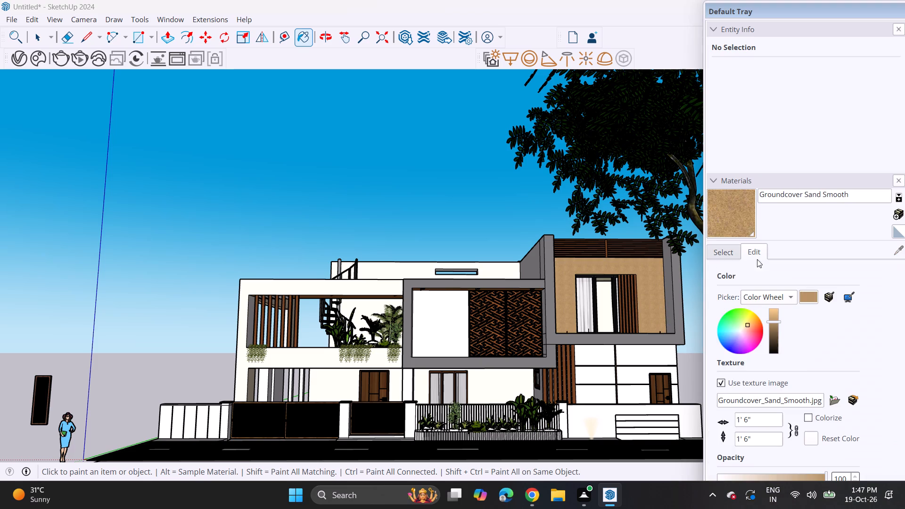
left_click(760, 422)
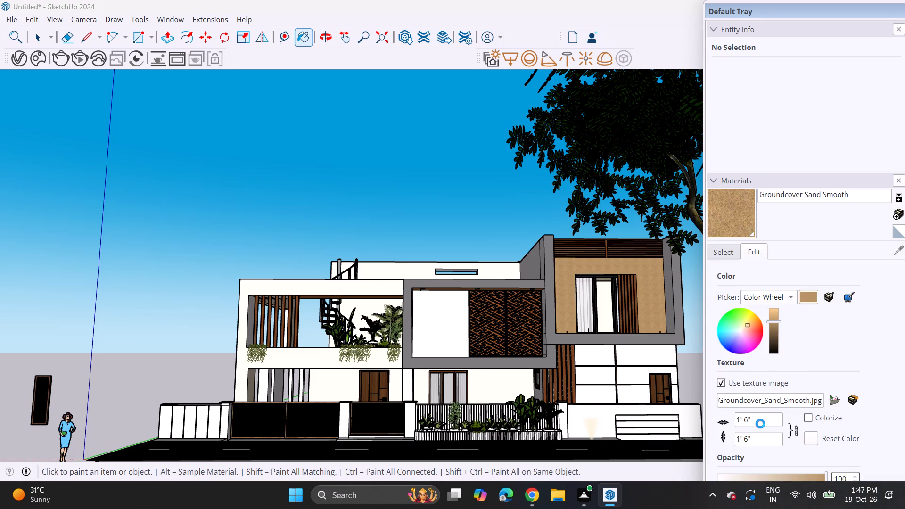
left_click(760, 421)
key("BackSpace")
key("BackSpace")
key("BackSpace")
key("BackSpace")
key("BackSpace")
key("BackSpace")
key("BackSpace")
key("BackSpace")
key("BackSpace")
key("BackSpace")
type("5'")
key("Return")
Try blue-gray, green and yellow tints on Groundcover Sand Smooth, settling on a slightly darker tan.
left_click(732, 248)
left_click(760, 245)
left_click(736, 331)
left_click(743, 326)
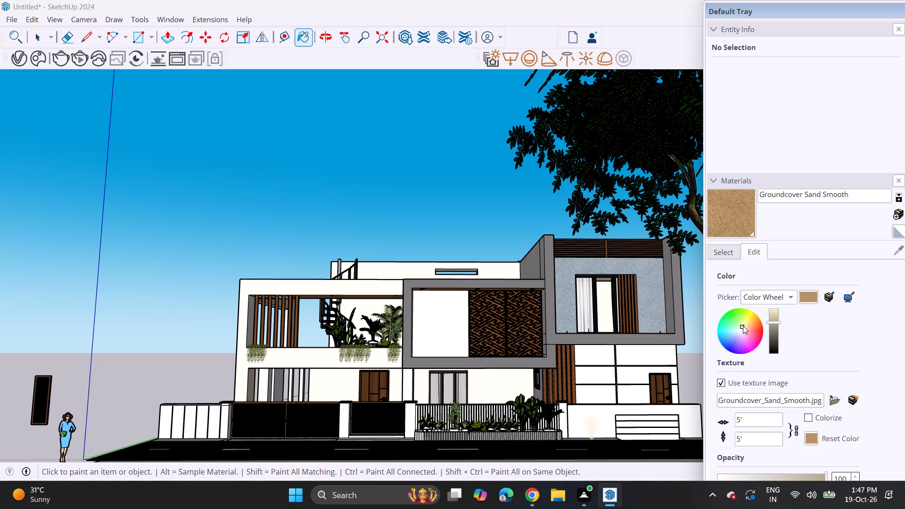
left_click(745, 330)
left_click(744, 333)
left_click(740, 329)
left_click(739, 325)
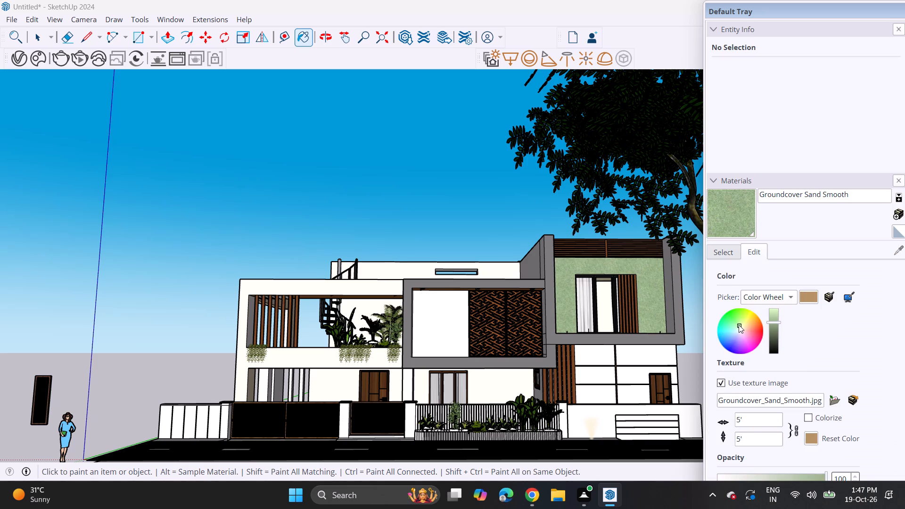
double_click(739, 325)
left_click(743, 329)
left_click(746, 330)
left_click(749, 327)
left_click(746, 321)
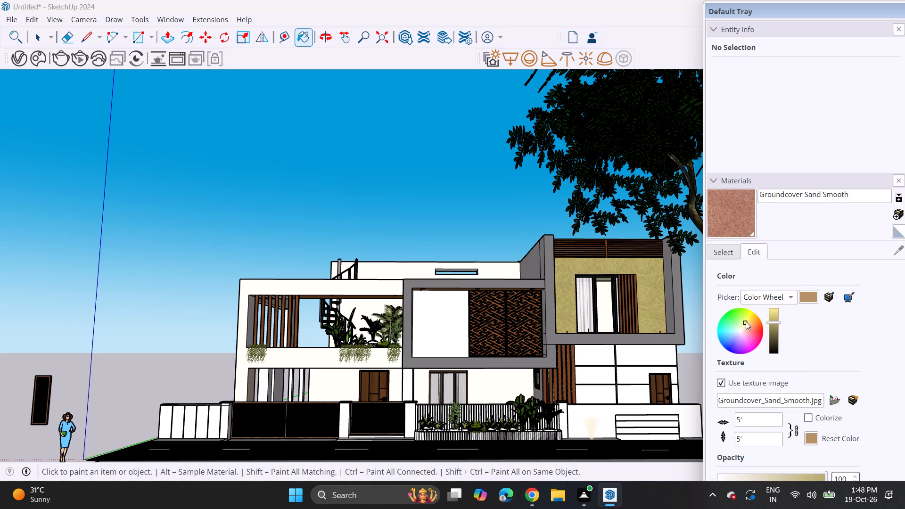
double_click(746, 323)
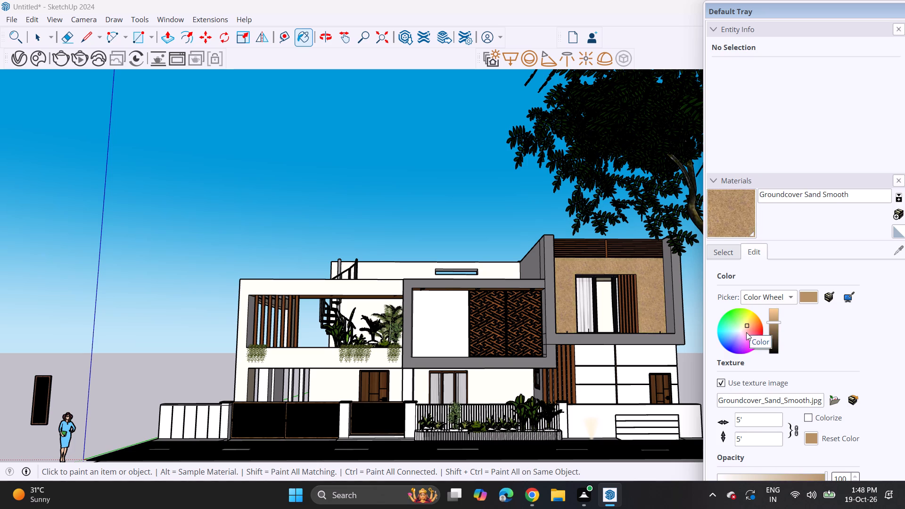
left_click(772, 325)
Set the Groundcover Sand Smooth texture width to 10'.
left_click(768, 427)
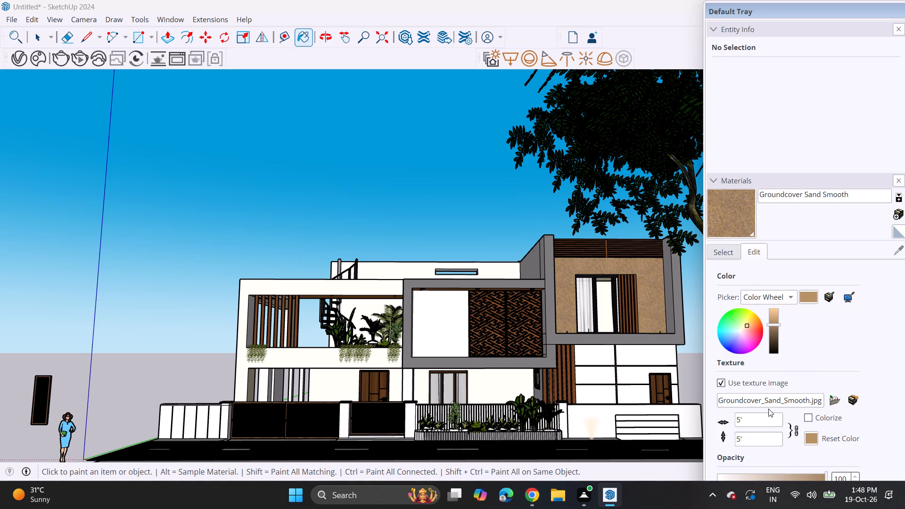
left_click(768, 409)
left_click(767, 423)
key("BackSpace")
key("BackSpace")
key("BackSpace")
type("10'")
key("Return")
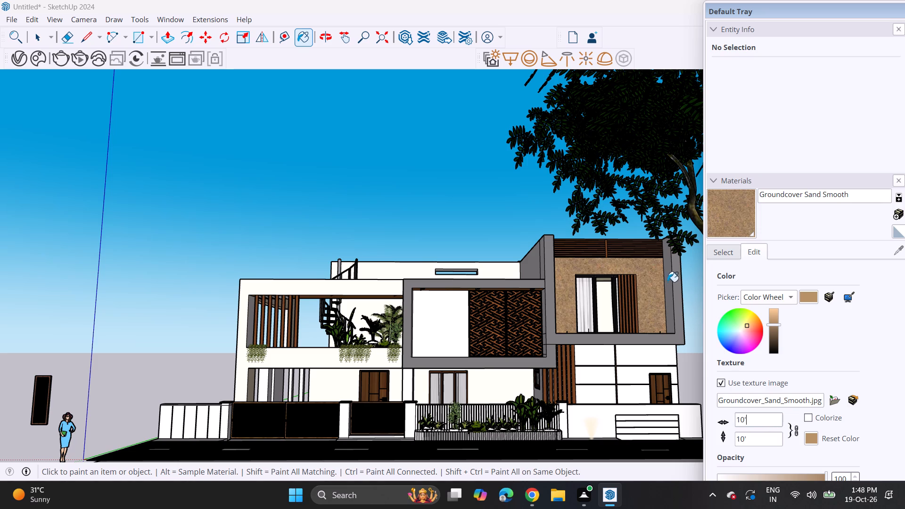
Fine-tune the brightness of Groundcover Sand Smooth to a slightly darker tan.
left_click(770, 326)
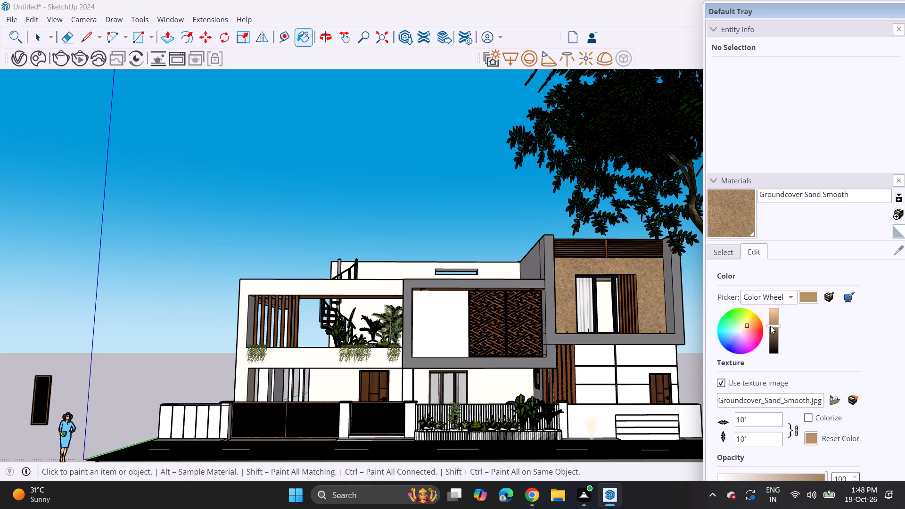
left_click(770, 326)
left_click(773, 329)
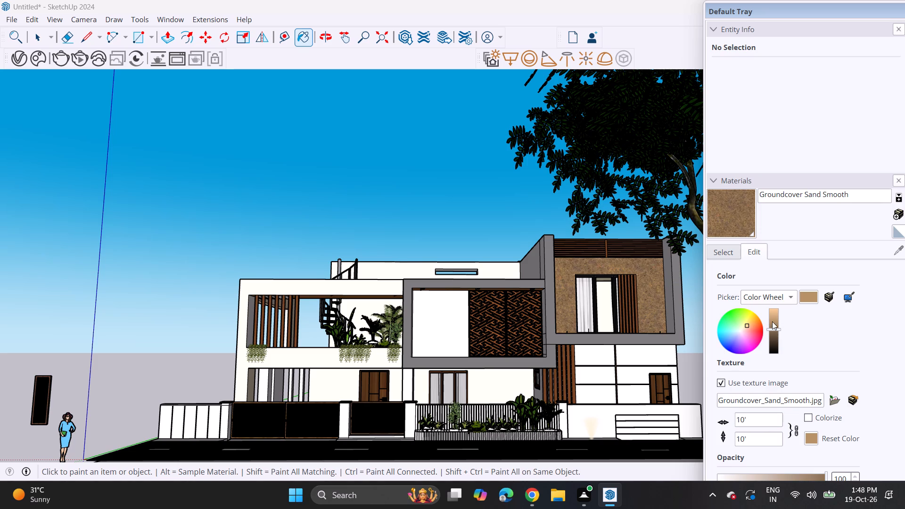
left_click(773, 328)
left_click(776, 325)
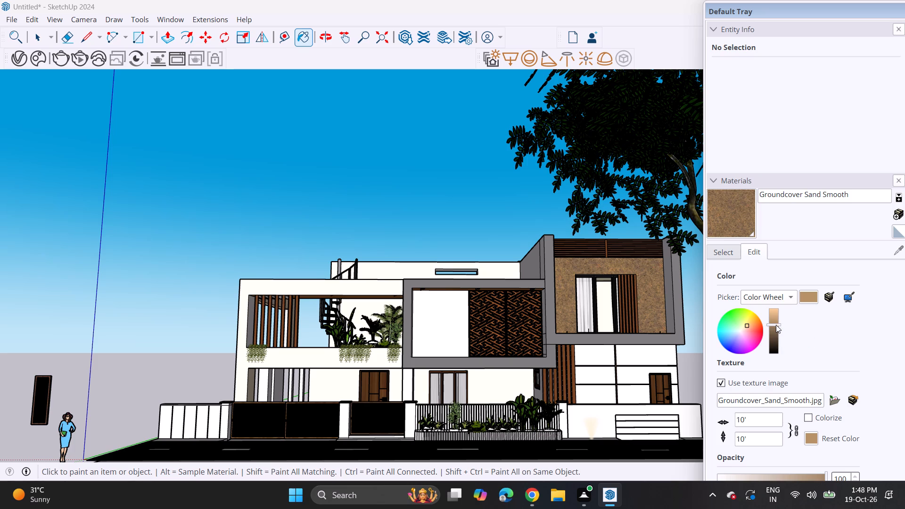
left_click(771, 326)
left_click(773, 327)
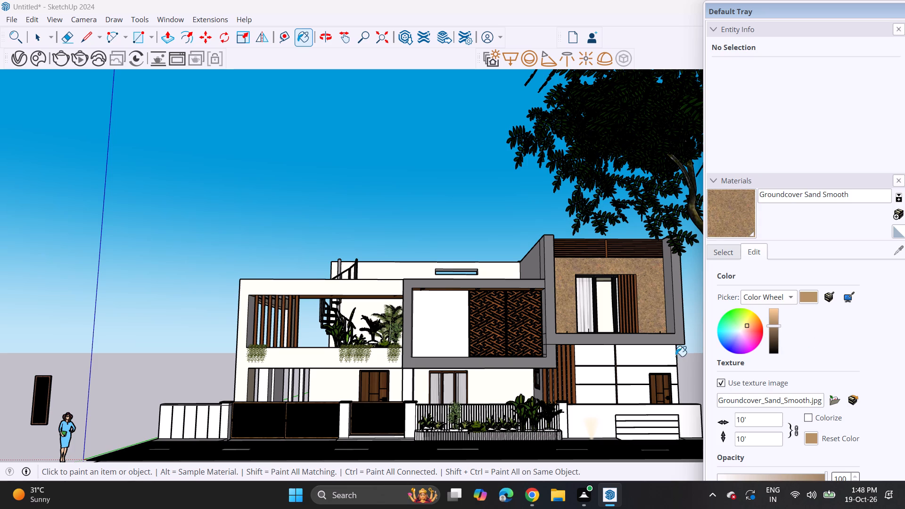
Set the Groundcover Sand Smooth texture width to 20'.
left_click(761, 419)
key("BackSpace")
key("BackSpace")
key("BackSpace")
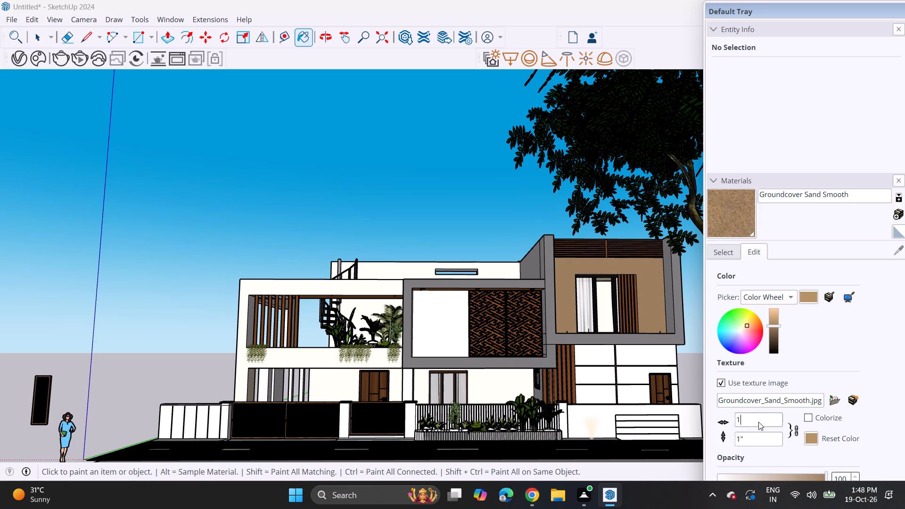
key("BackSpace")
key("1")
key("BackSpace")
type("20'")
key("Return")
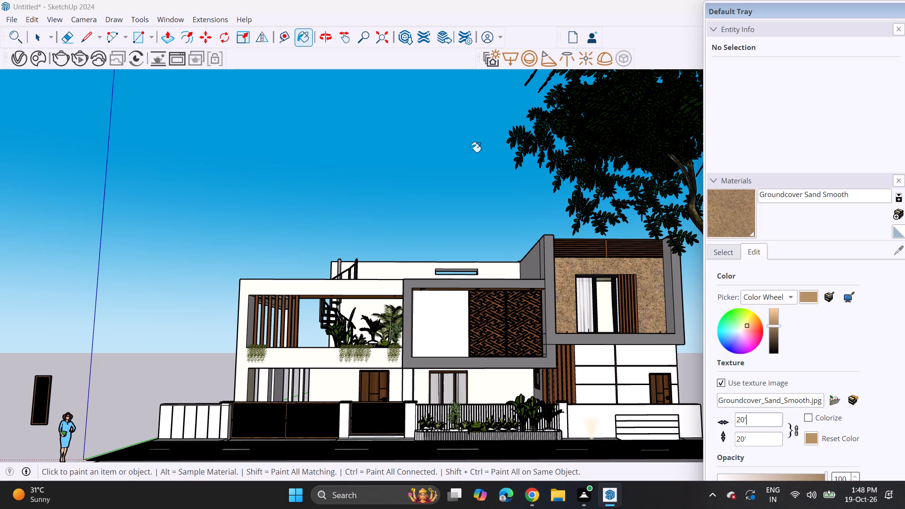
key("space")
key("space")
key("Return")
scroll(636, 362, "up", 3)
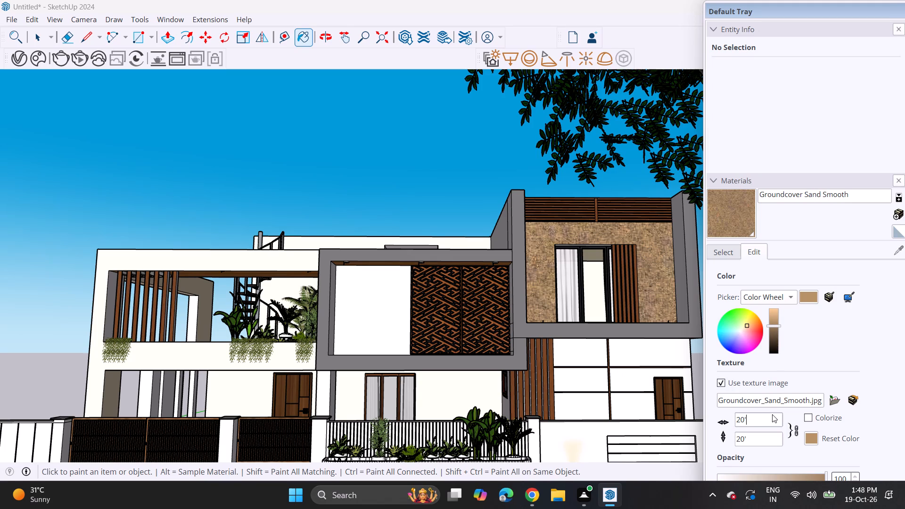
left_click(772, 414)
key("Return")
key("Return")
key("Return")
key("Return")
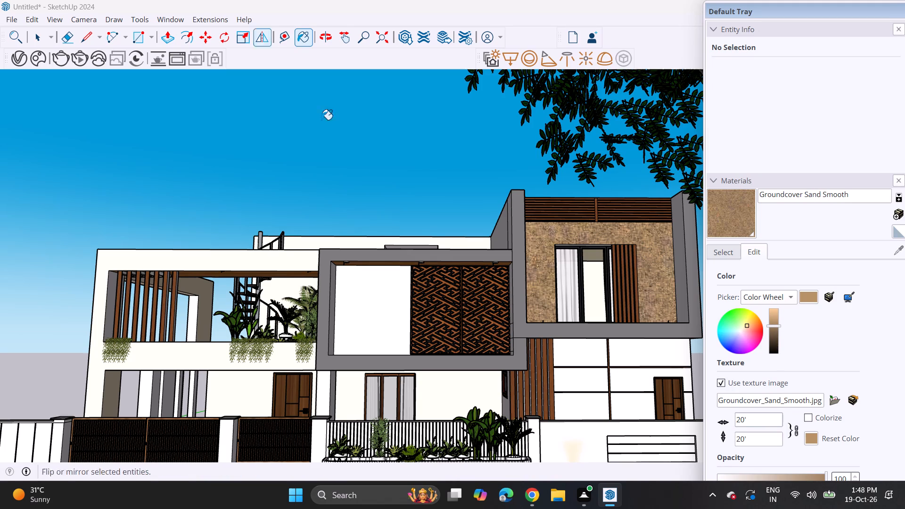
Draw a long, thin rectangle of about 1.1 ft² on the wall just above the ground-floor wooden door beneath the sand-textured upper room.
left_click(138, 36)
scroll(725, 481, "up", 4)
scroll(670, 375, "up", 14)
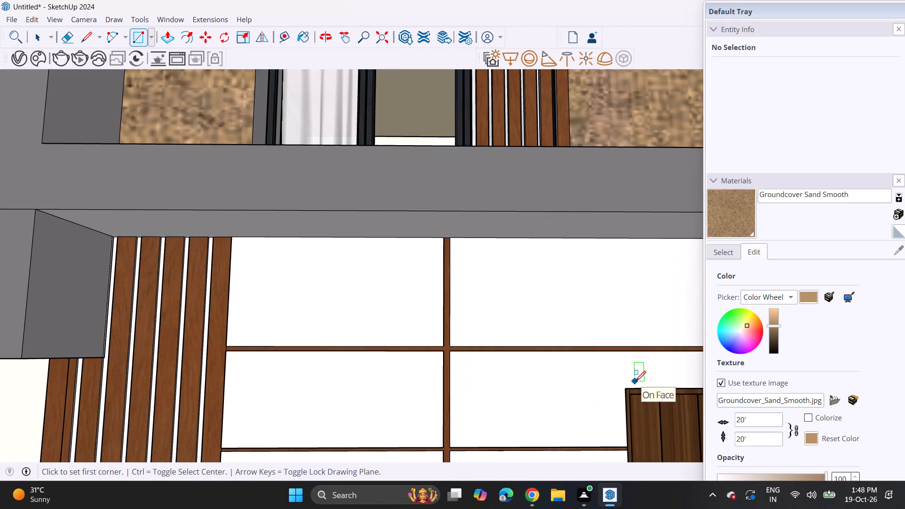
scroll(635, 381, "up", 7)
left_click(608, 386)
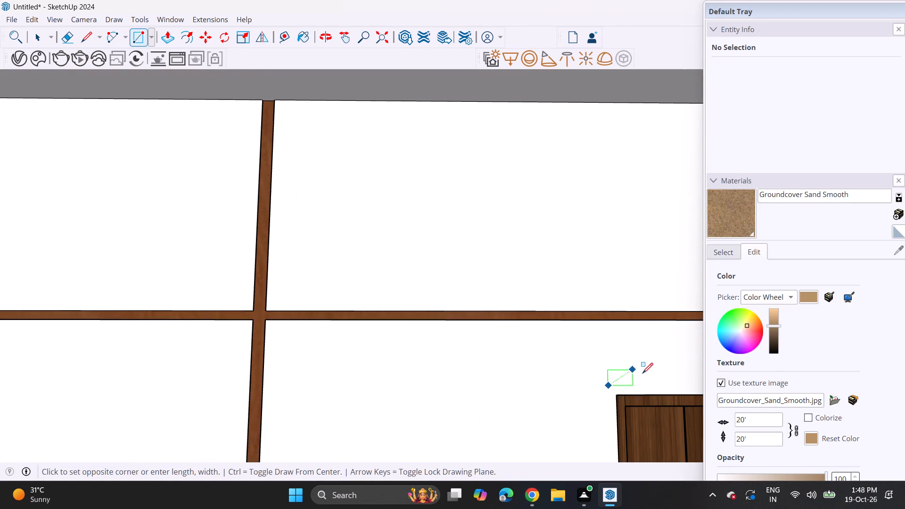
scroll(642, 373, "down", 5)
middle_click_drag(633, 346, 233, 326, "shift")
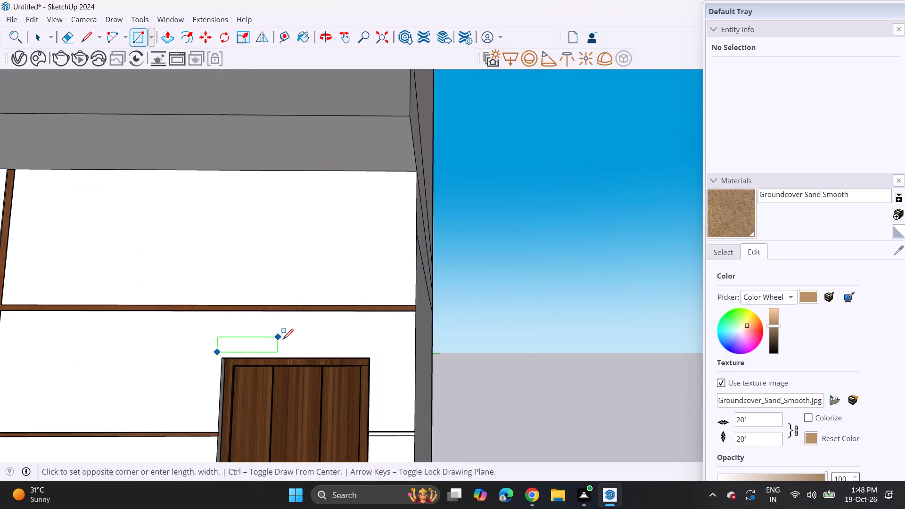
left_click(376, 339)
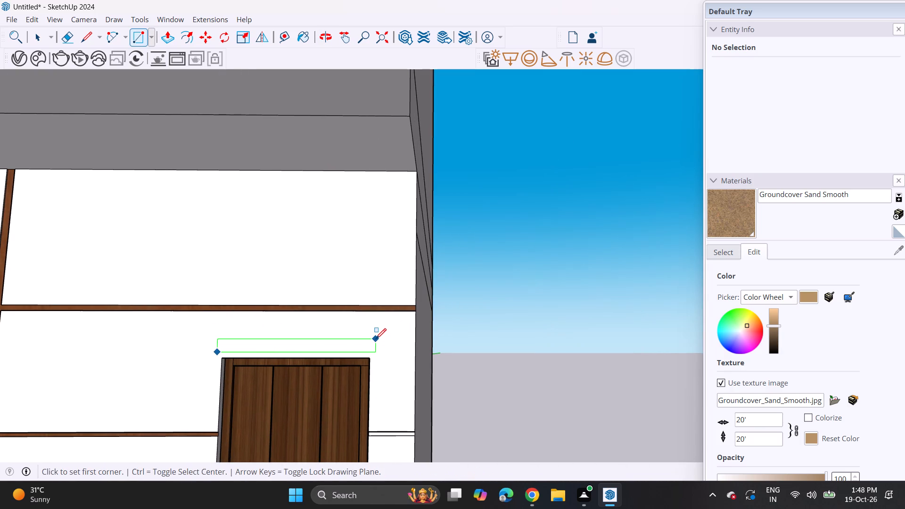
Push/Pull the thin rectangle above the door outward from the wall to form a shallow projecting box.
left_click(165, 38)
middle_click_drag(240, 338, 225, 389)
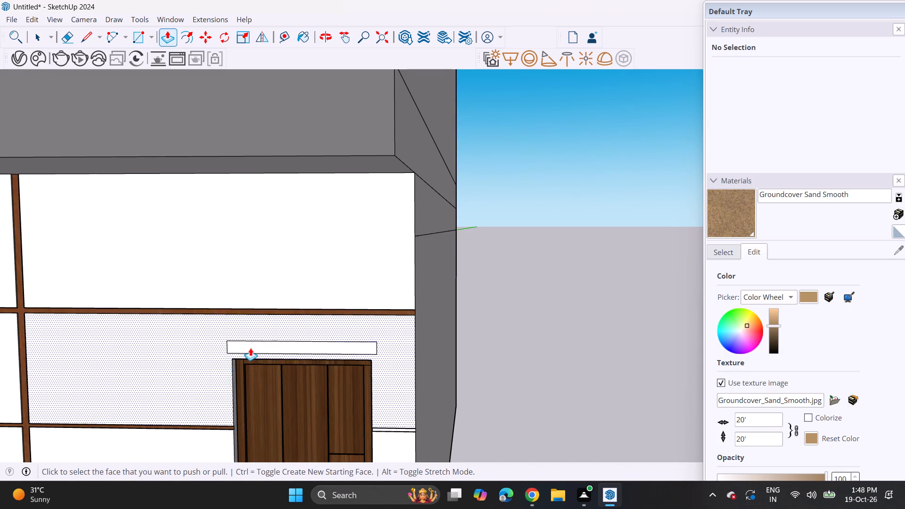
left_click(252, 346)
left_click(237, 363)
Draw a circle of about 33 in² in the middle of the underside of the projecting box above the door.
middle_click_drag(296, 333, 331, 213)
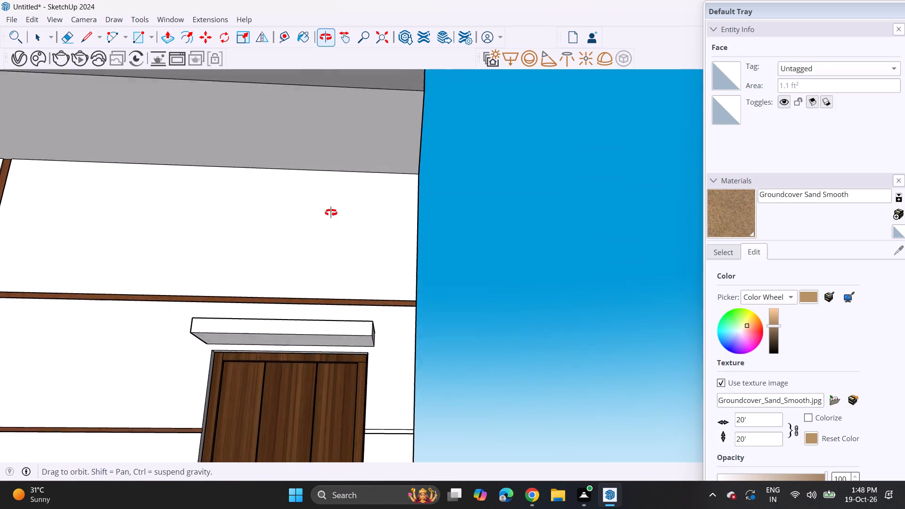
middle_click_drag(331, 213, 335, 188)
middle_click_drag(215, 396, 375, 389, "shift")
scroll(215, 397, "up", 1, "shift")
scroll(433, 279, "up", 2)
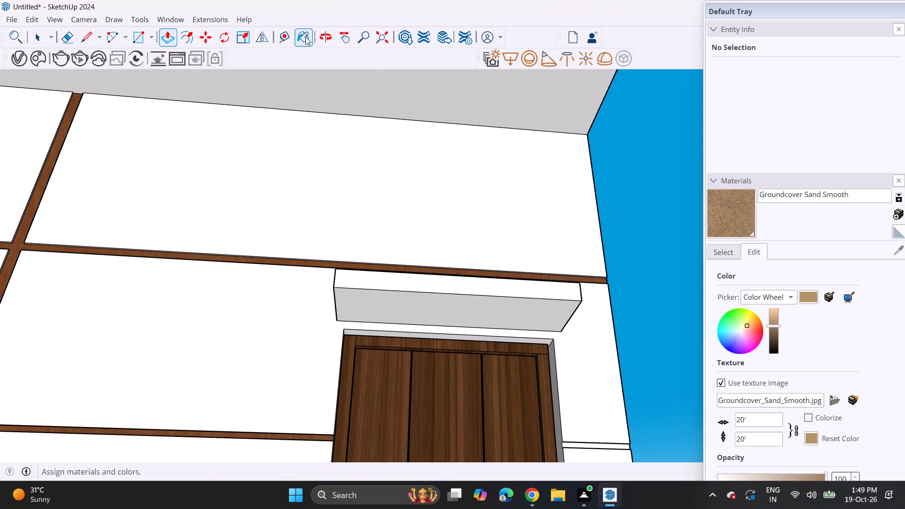
left_click(149, 39)
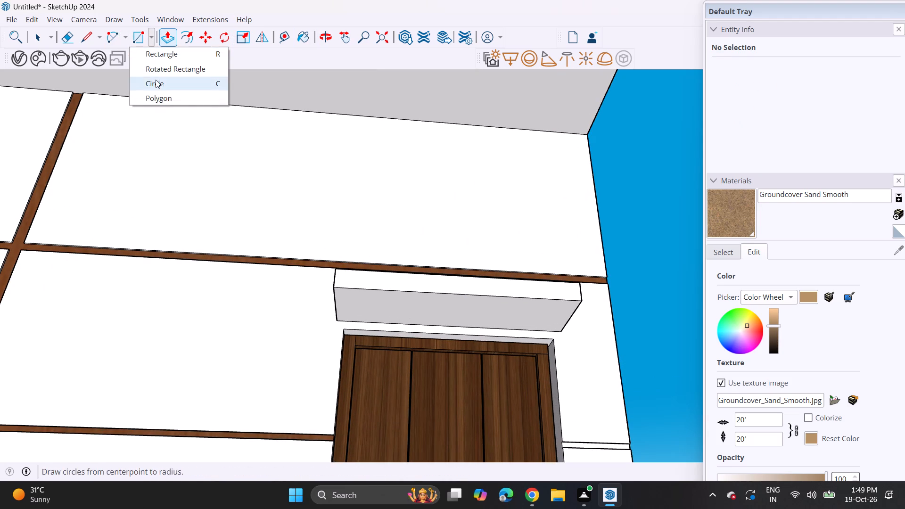
left_click(156, 80)
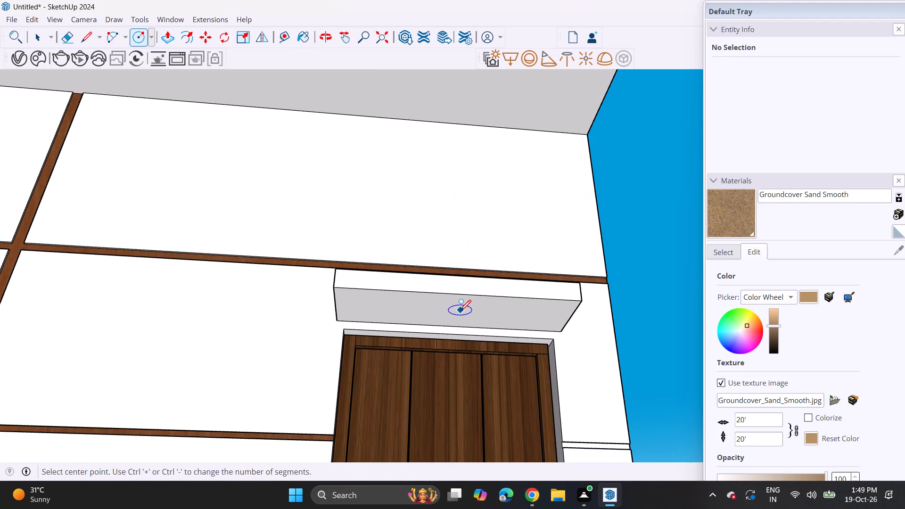
left_click(462, 312)
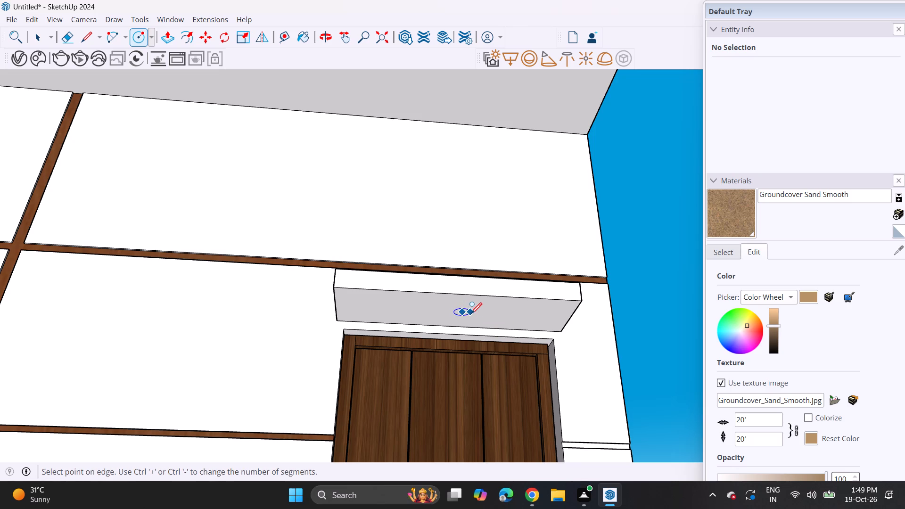
left_click(480, 310)
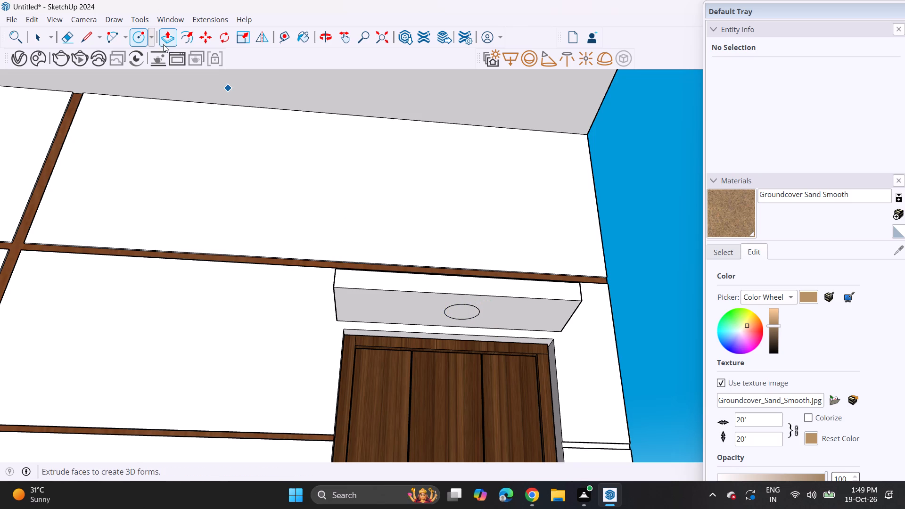
Push the circle up into the box with Push/Pull to form a shallow round recess.
left_click(163, 44)
left_click(452, 314)
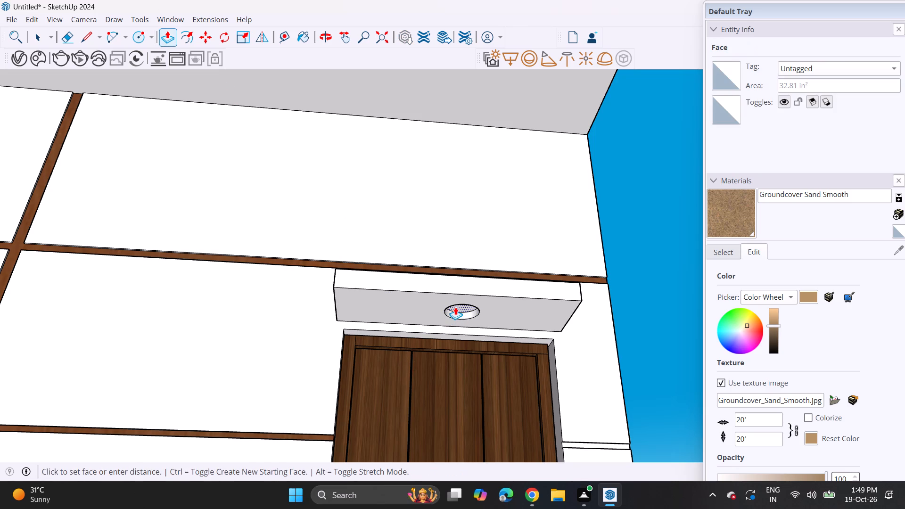
left_click(455, 307)
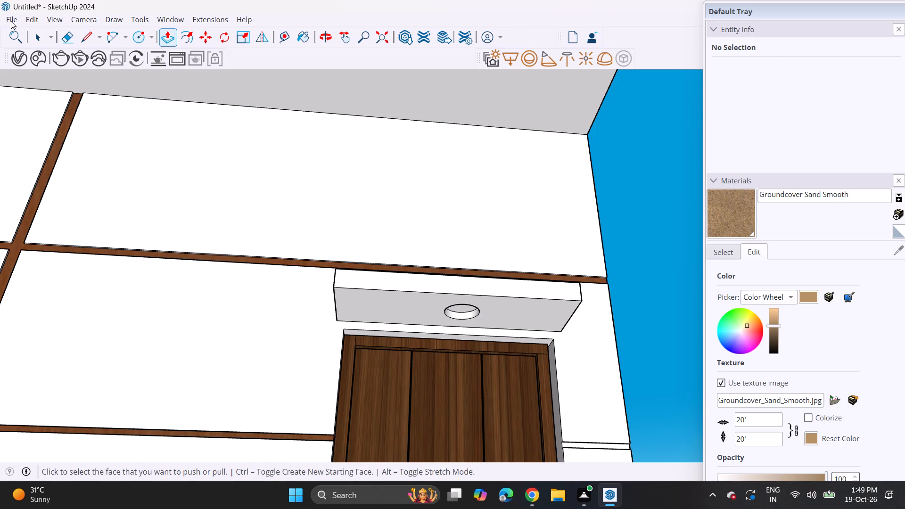
Start importing a model and browse the Downloads folder for the component file to bring in.
left_click(13, 21)
left_click(51, 178)
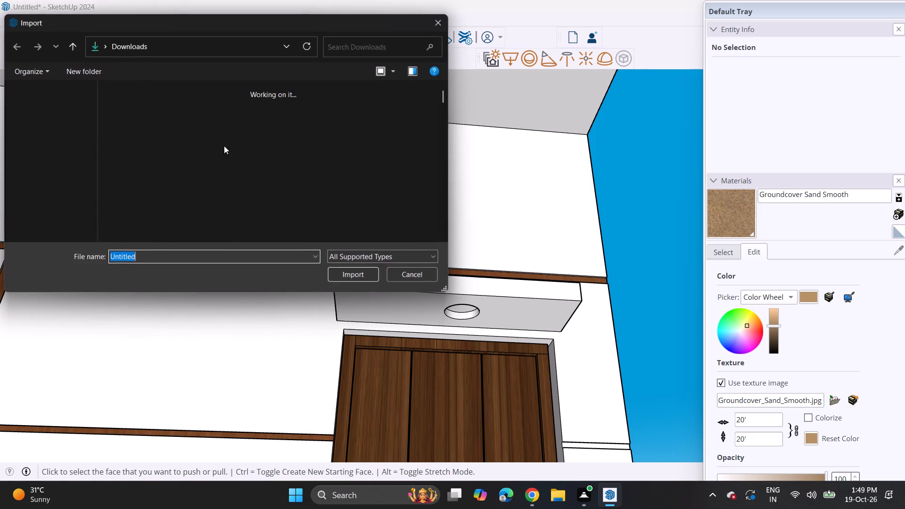
scroll(312, 163, "down", 10)
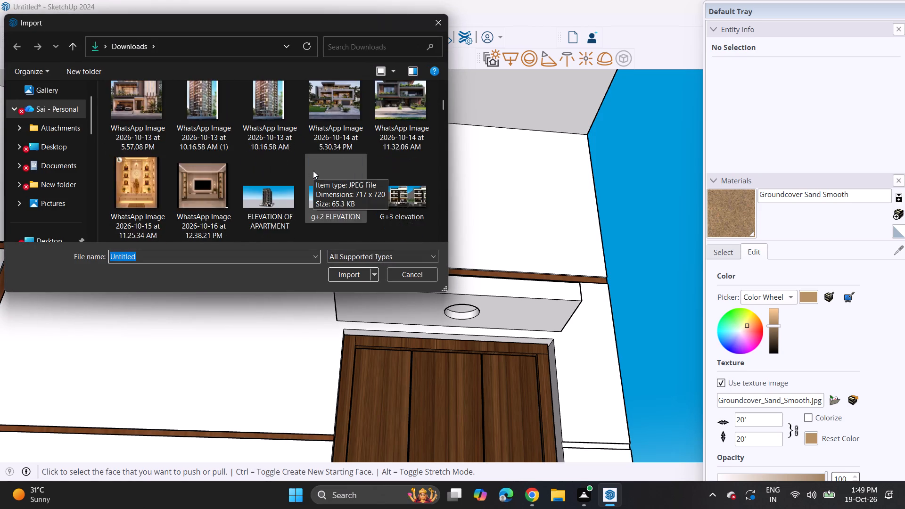
scroll(313, 171, "down", 11)
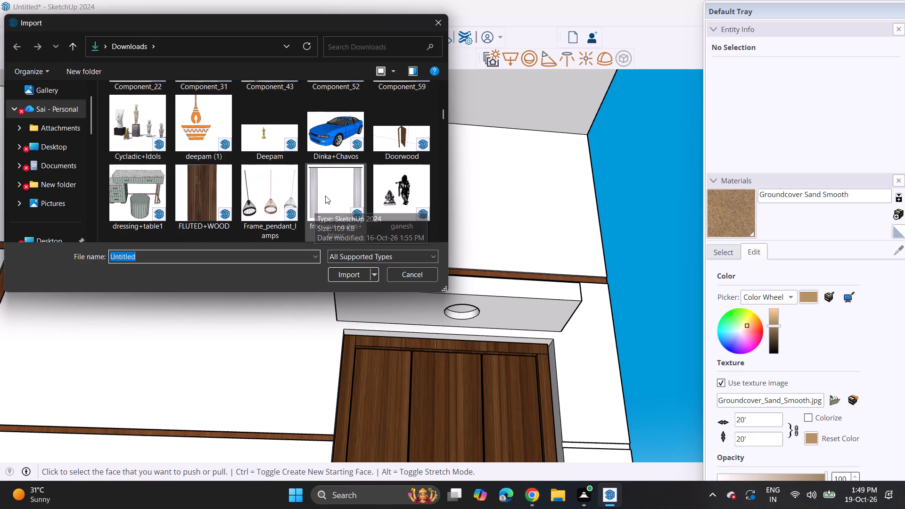
scroll(326, 196, "down", 8)
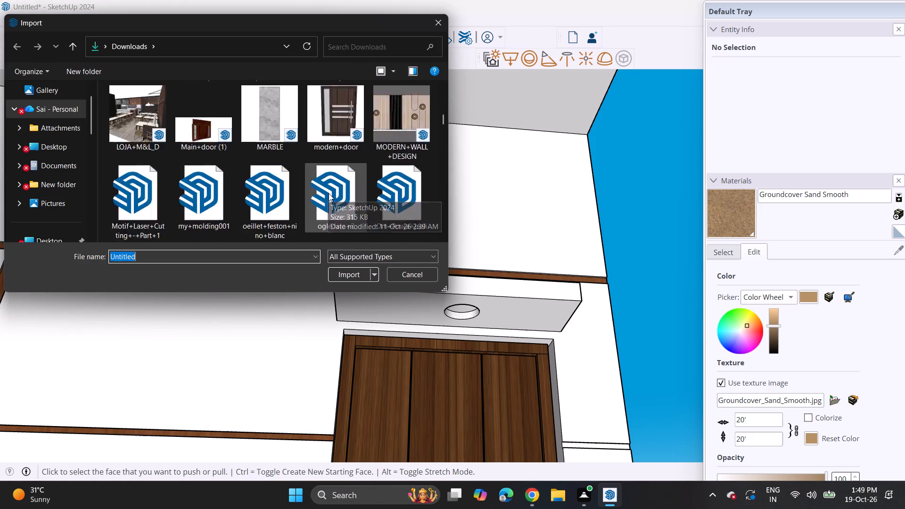
scroll(329, 194, "down", 3)
scroll(335, 158, "up", 2)
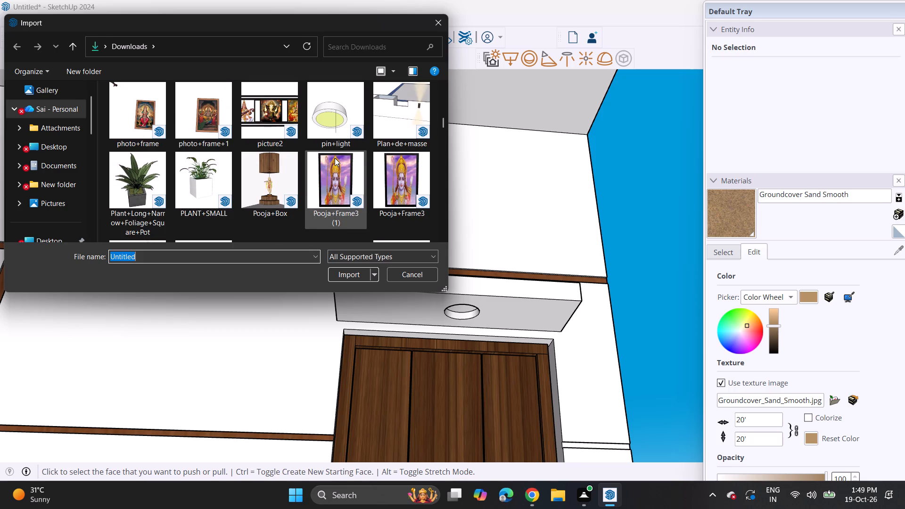
Import the pin+light component from Downloads and place it by the small canopy above the wooden door.
left_click(329, 123)
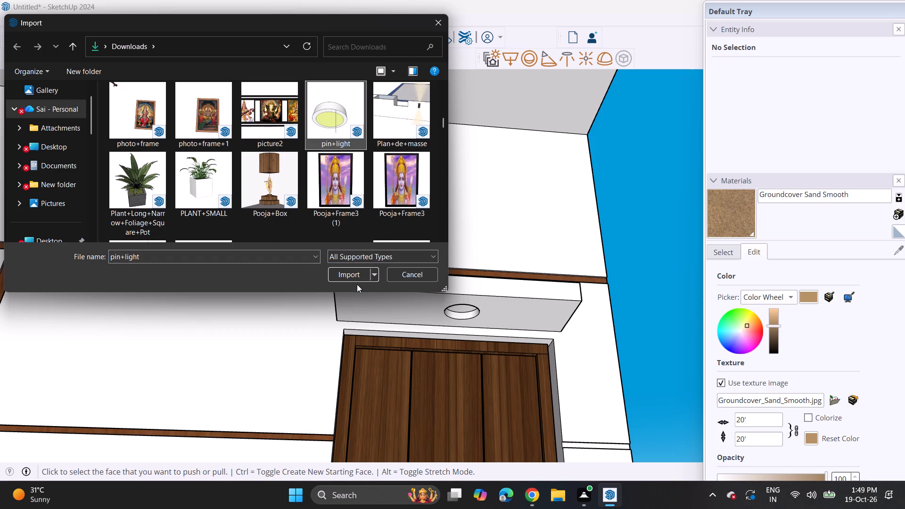
left_click(356, 272)
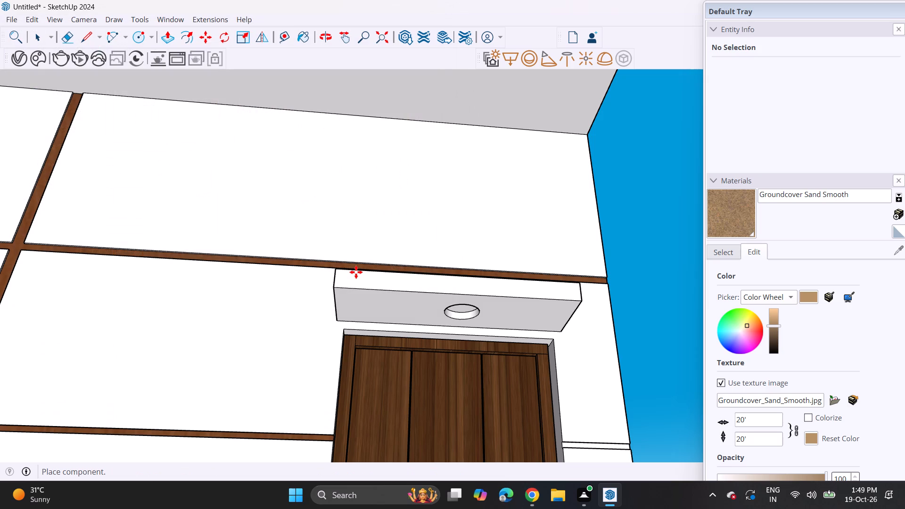
scroll(464, 325, "up", 4)
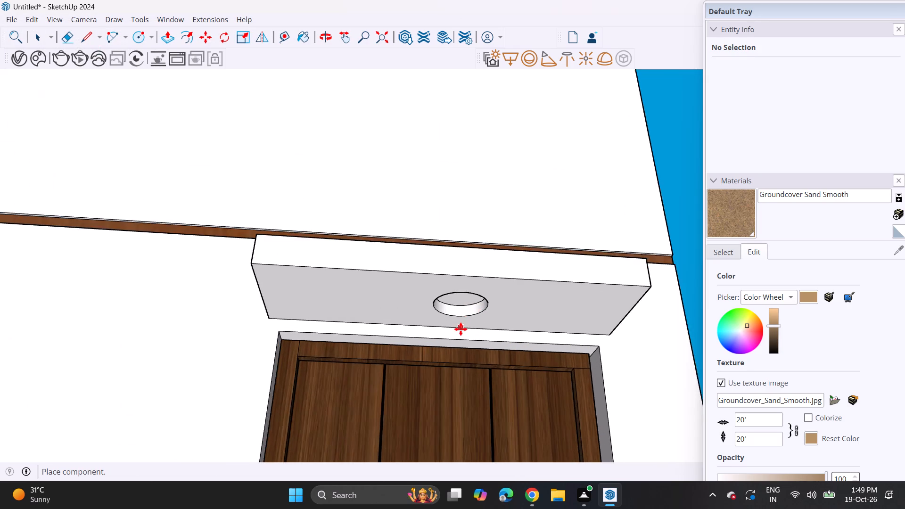
scroll(461, 329, "up", 4)
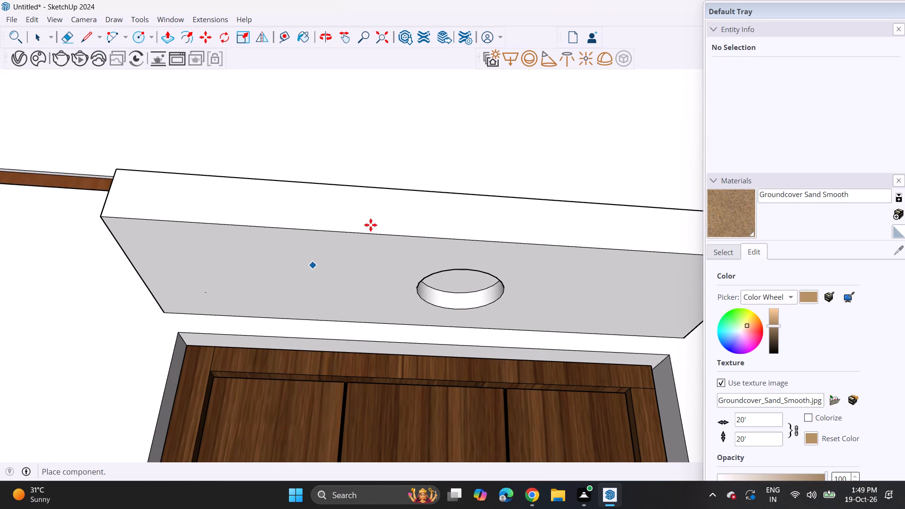
left_click(495, 204)
Move the pin light beneath the canopy, close to the round hole in its underside.
left_click(417, 141)
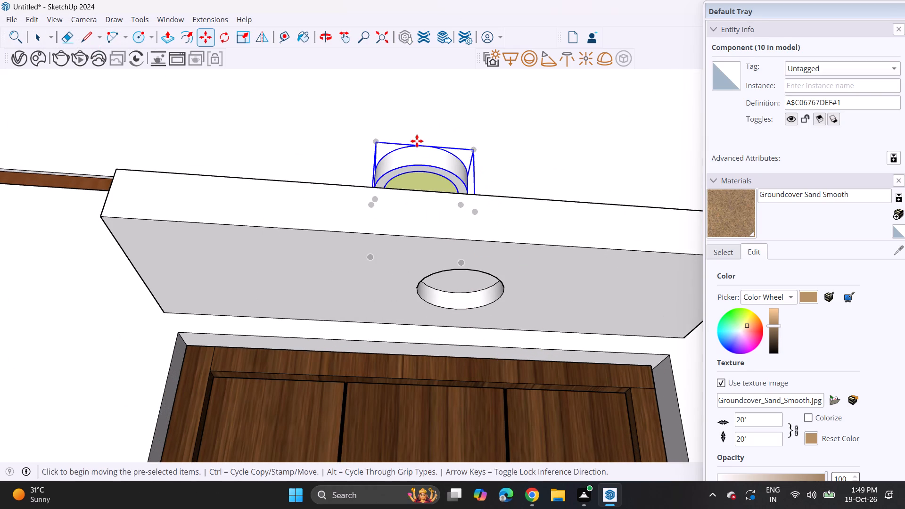
left_click(437, 196)
middle_click_drag(457, 249, 525, 265)
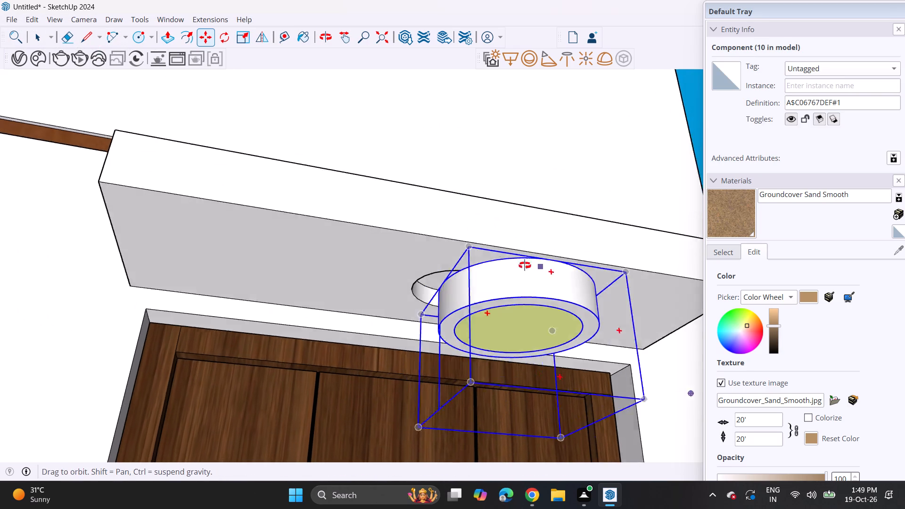
middle_click_drag(525, 265, 568, 290)
left_click(582, 324)
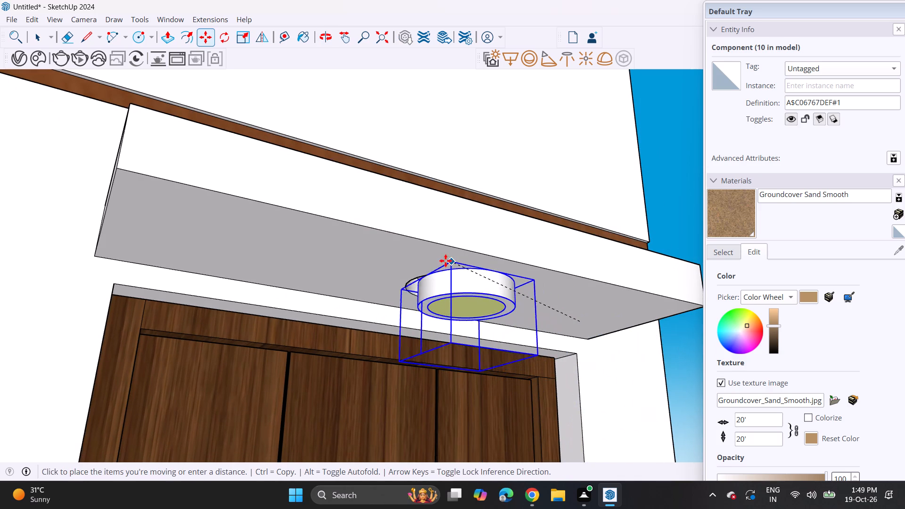
left_click(423, 257)
middle_click_drag(472, 255, 231, 263)
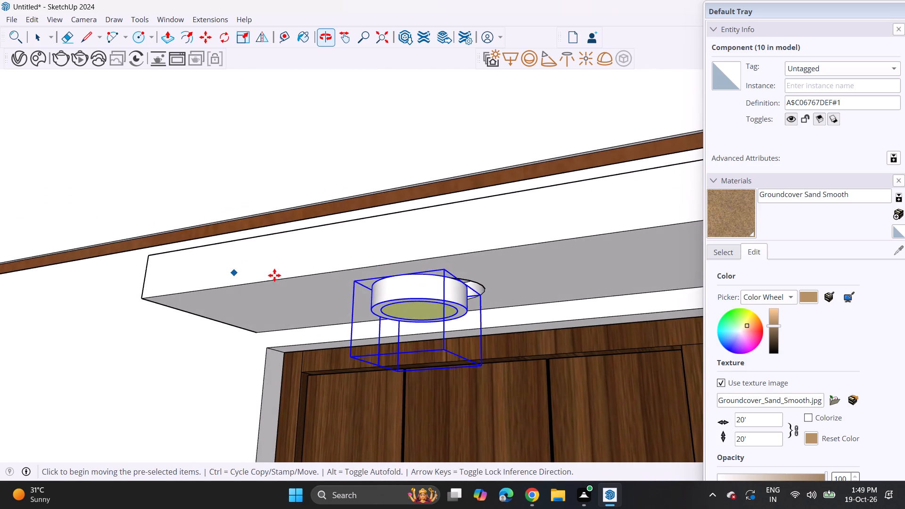
scroll(434, 271, "up", 3)
left_click(443, 267)
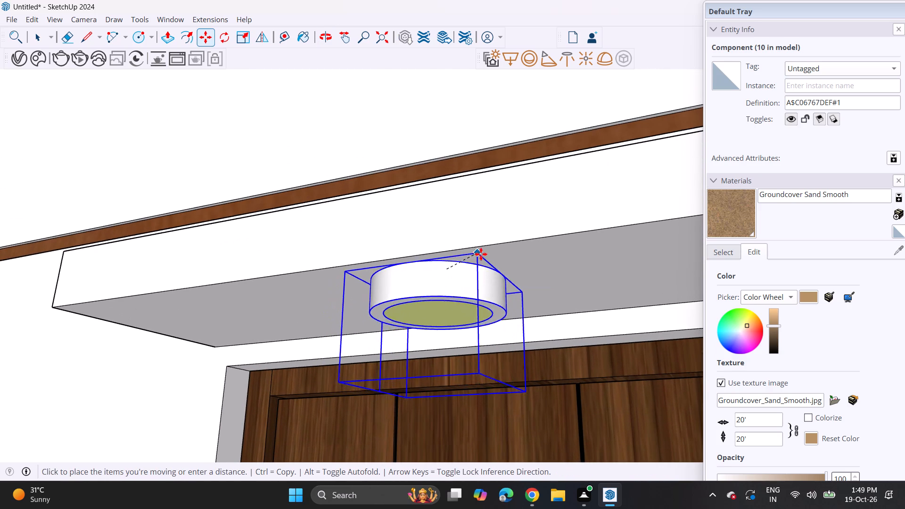
left_click(473, 270)
Adjust the pin light's position until it lines up with the canopy's round hole in both horizontal directions.
middle_click_drag(469, 309, 554, 328)
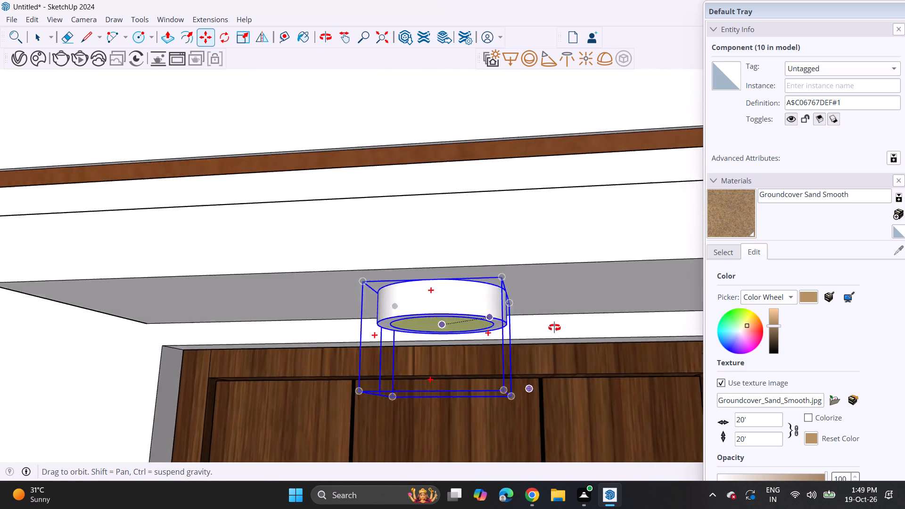
middle_click_drag(554, 328, 566, 326)
left_click(446, 333)
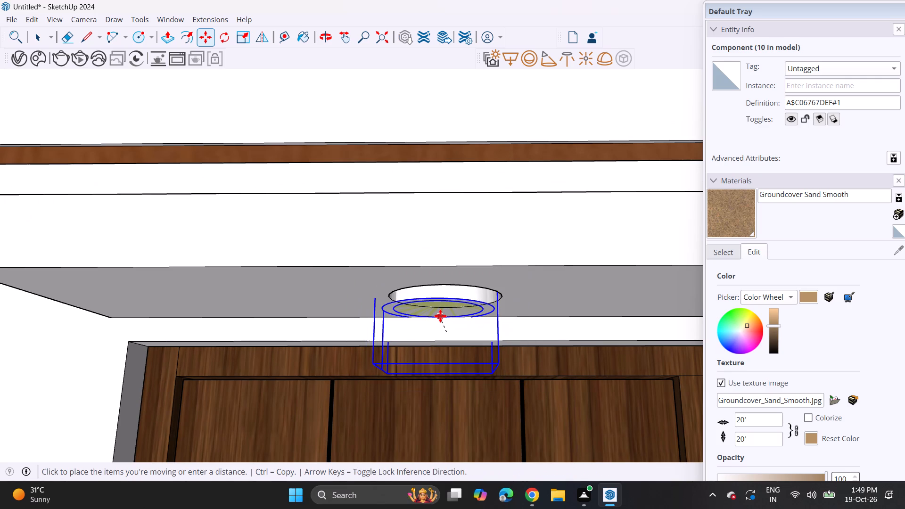
left_click_drag(448, 314, 449, 319)
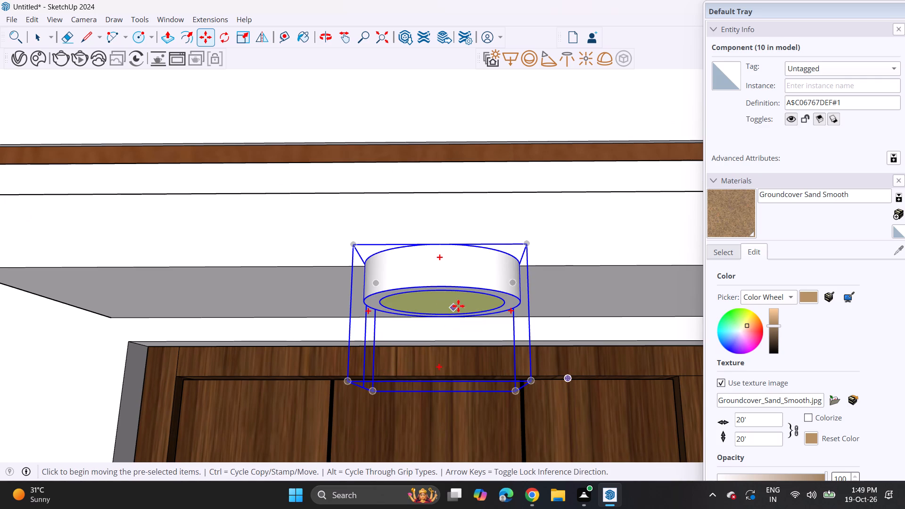
middle_click_drag(459, 305, 135, 320)
left_click(319, 314)
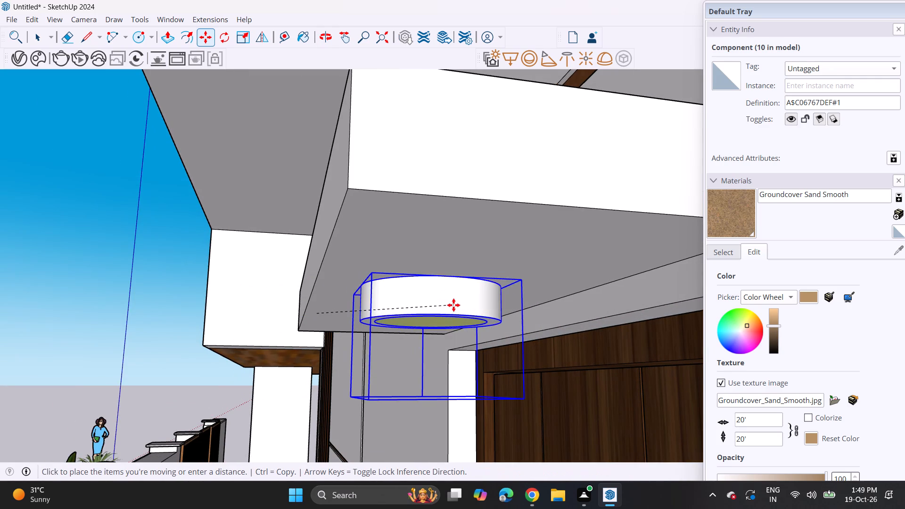
left_click(440, 315)
middle_click_drag(403, 345, 576, 353)
scroll(558, 355, "up", 1)
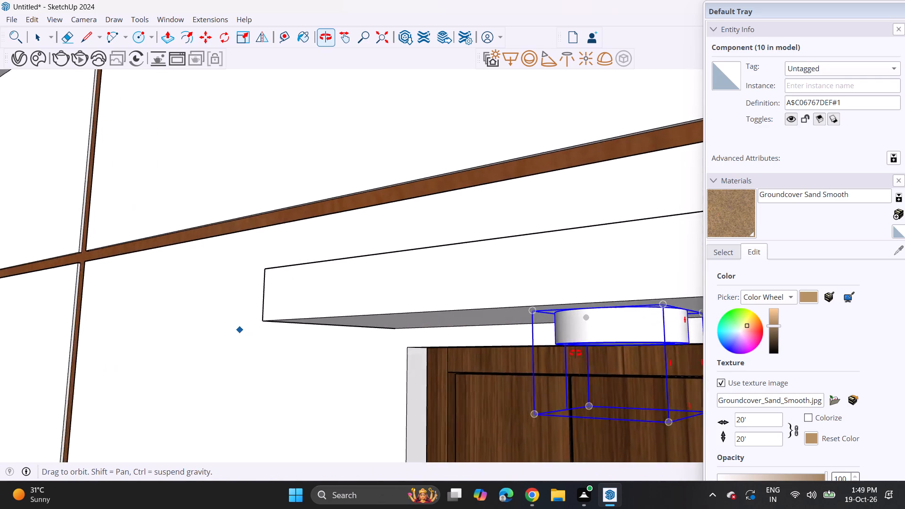
middle_click_drag(576, 353, 595, 332)
middle_click_drag(536, 309, 337, 329, "shift")
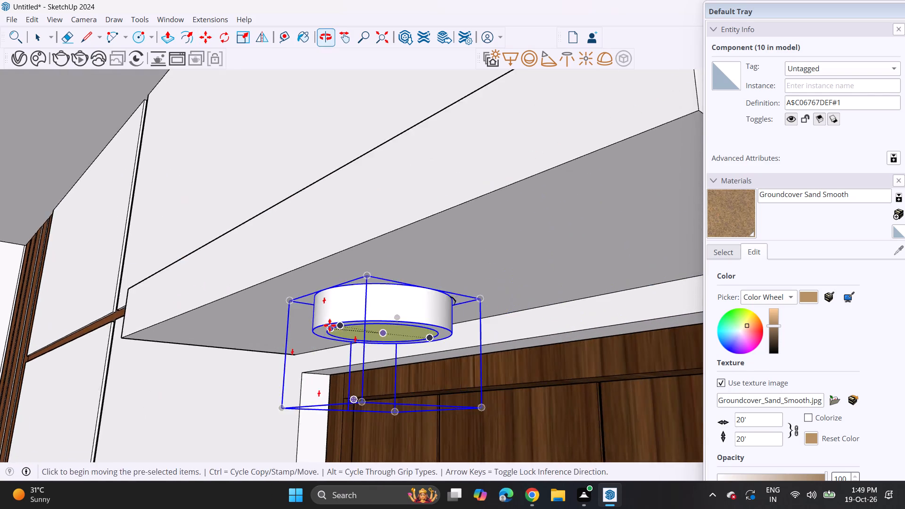
scroll(345, 320, "up", 1)
middle_click_drag(345, 320, 521, 306)
left_click(419, 326)
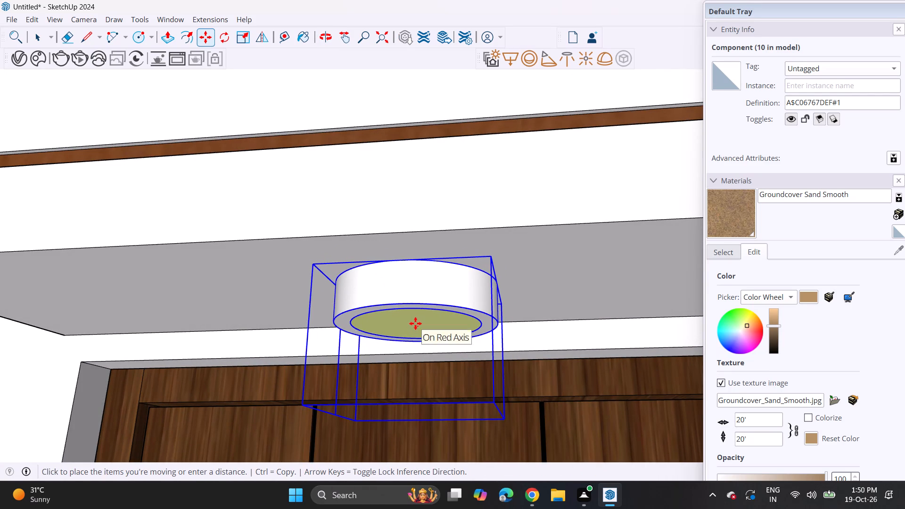
left_click(415, 323)
Raise the pin light vertically into the hole so it sits recessed in the canopy's underside.
left_click(415, 422)
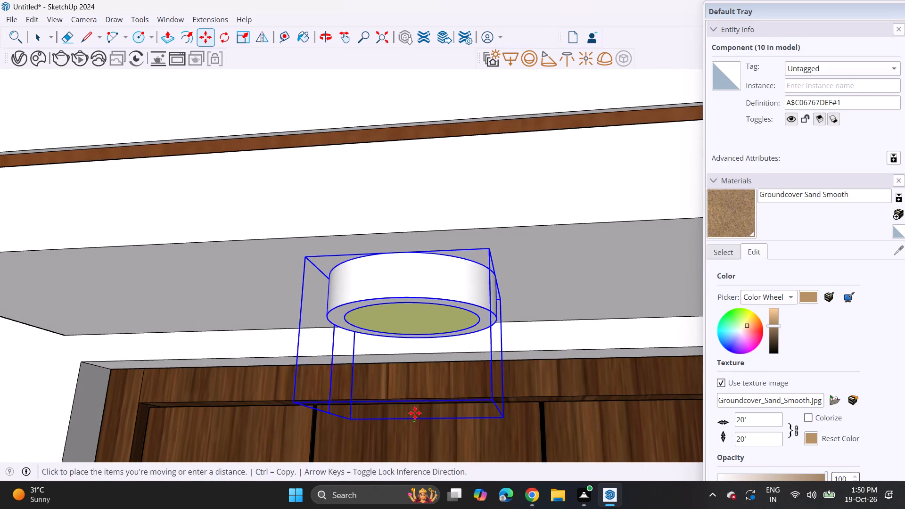
left_click(417, 393)
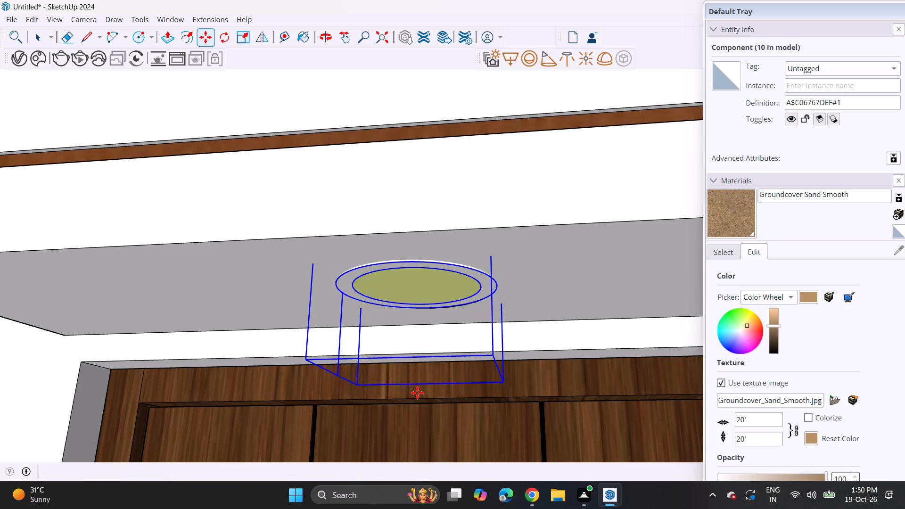
key("space")
left_click(450, 199)
Sample Wood Floor Dark from the porch ceiling and paint it on the undersides of the grey upper-floor frame and overhang.
scroll(387, 222, "down", 3)
middle_click_drag(364, 244, 434, 260)
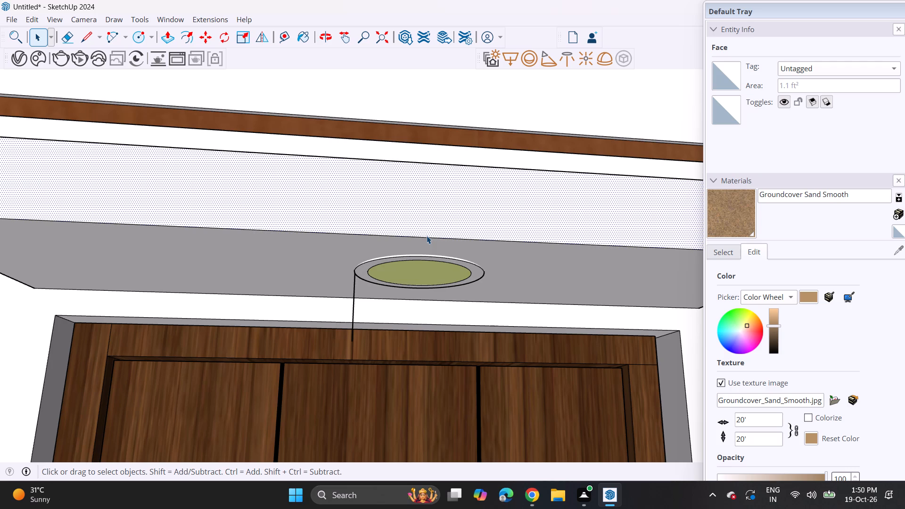
scroll(318, 267, "down", 2)
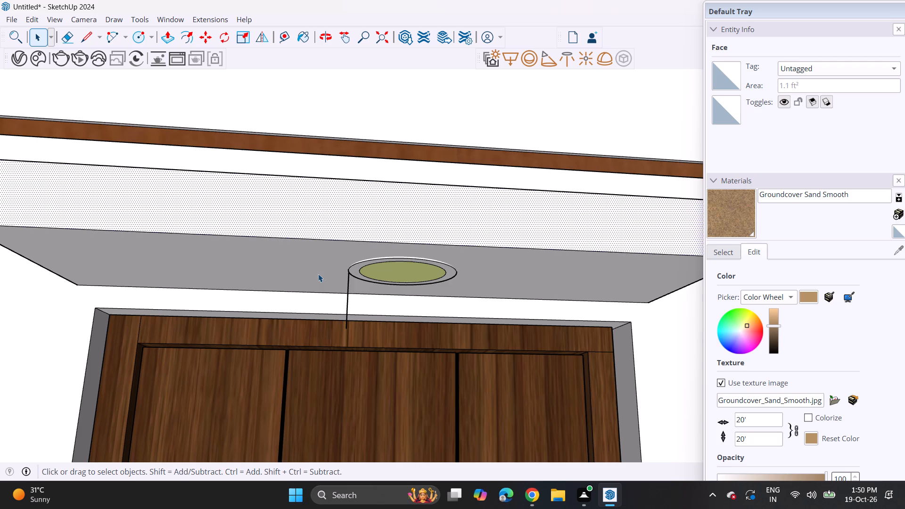
scroll(378, 304, "down", 5)
scroll(347, 262, "down", 6)
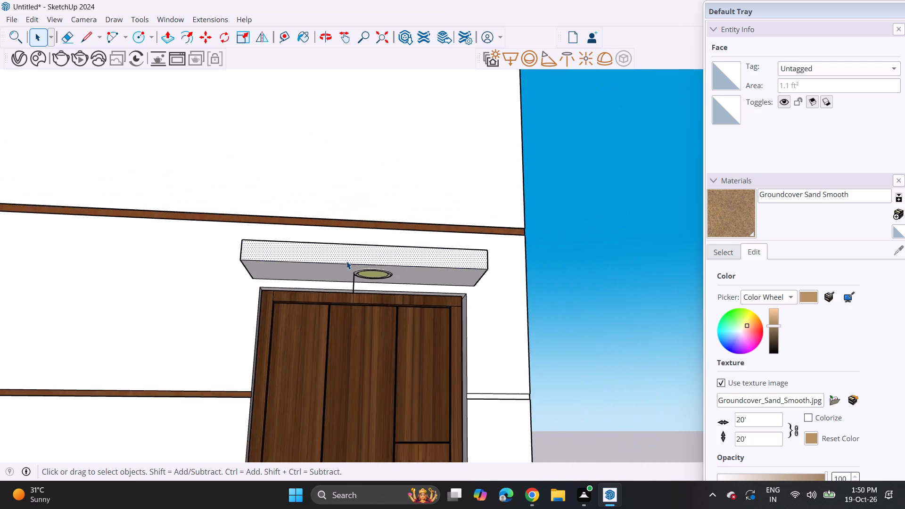
scroll(346, 261, "down", 12)
middle_click_drag(315, 252, 575, 287)
scroll(575, 283, "down", 3)
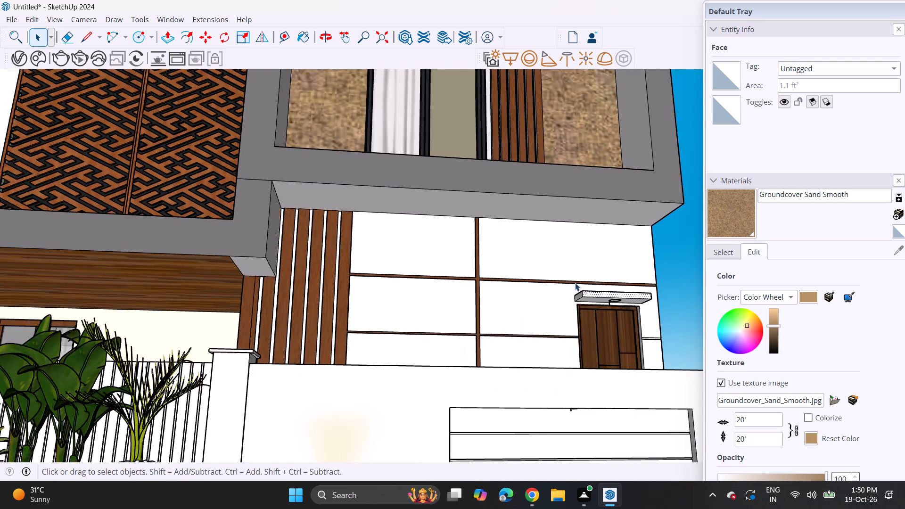
scroll(575, 283, "down", 1)
middle_click_drag(535, 254, 481, 228)
scroll(477, 211, "up", 5)
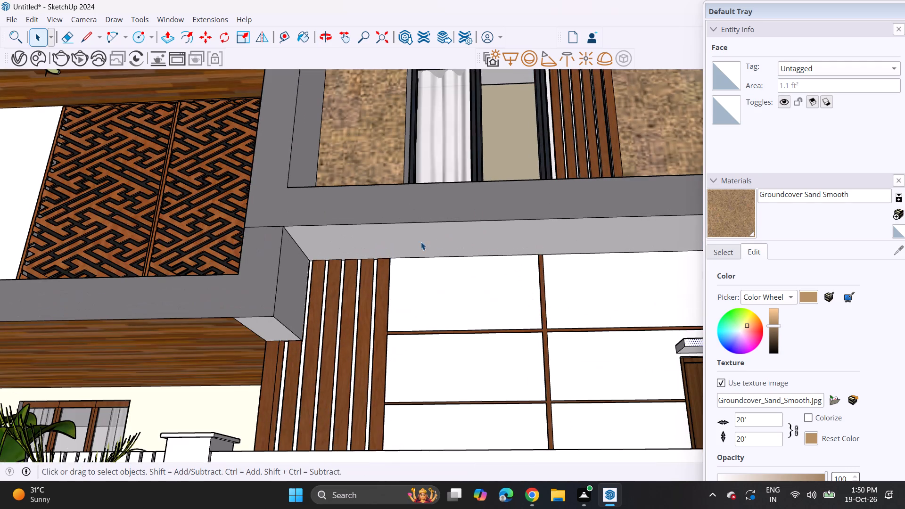
left_click(725, 257)
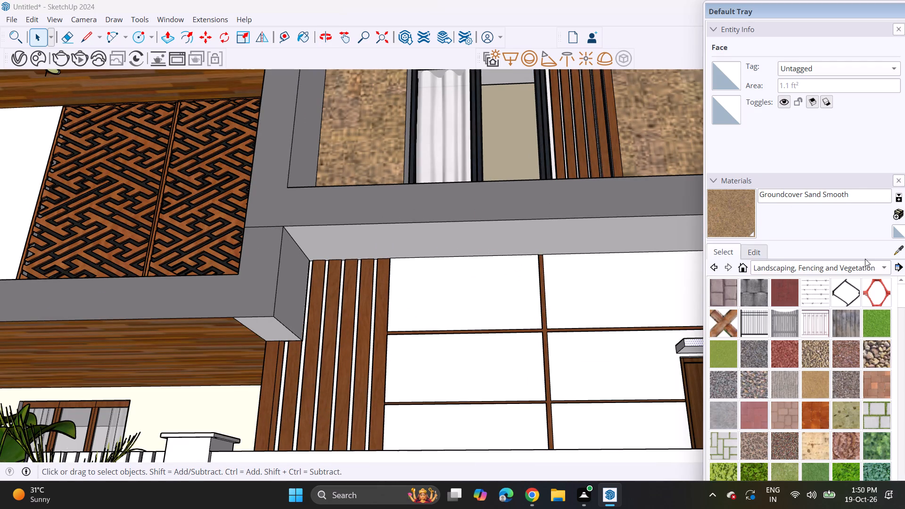
left_click(899, 252)
left_click(234, 356)
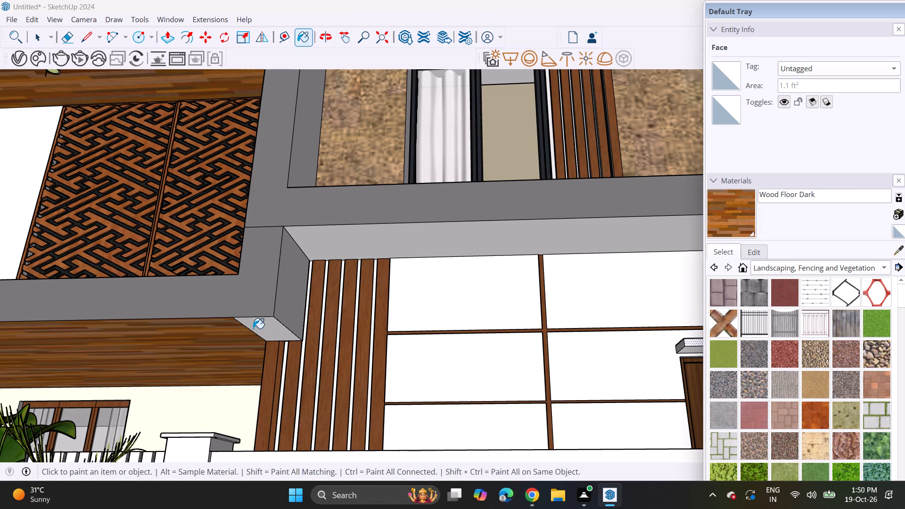
left_click(253, 328)
left_click(377, 246)
Paint the side faces of the balcony ceiling beams behind the vertical slats with Wood Floor Dark.
scroll(308, 260, "down", 8)
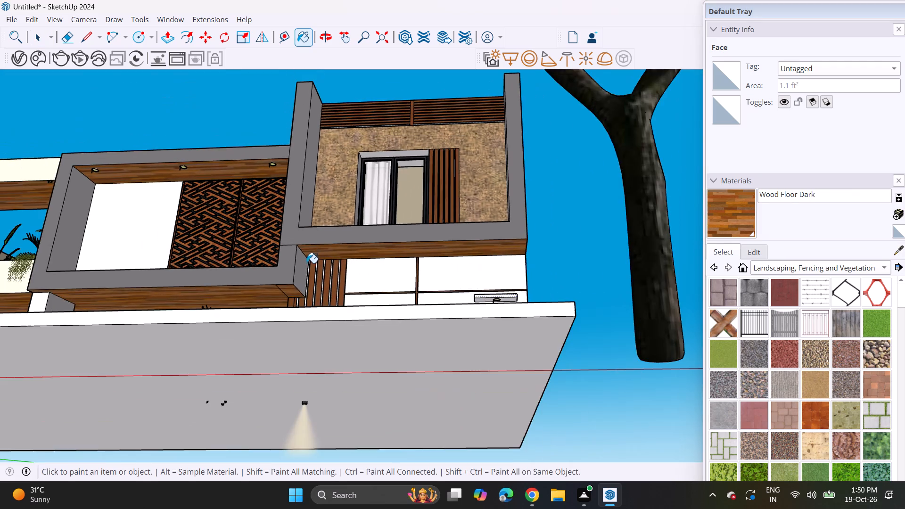
middle_click_drag(305, 264, 564, 287)
middle_click_drag(522, 261, 534, 283)
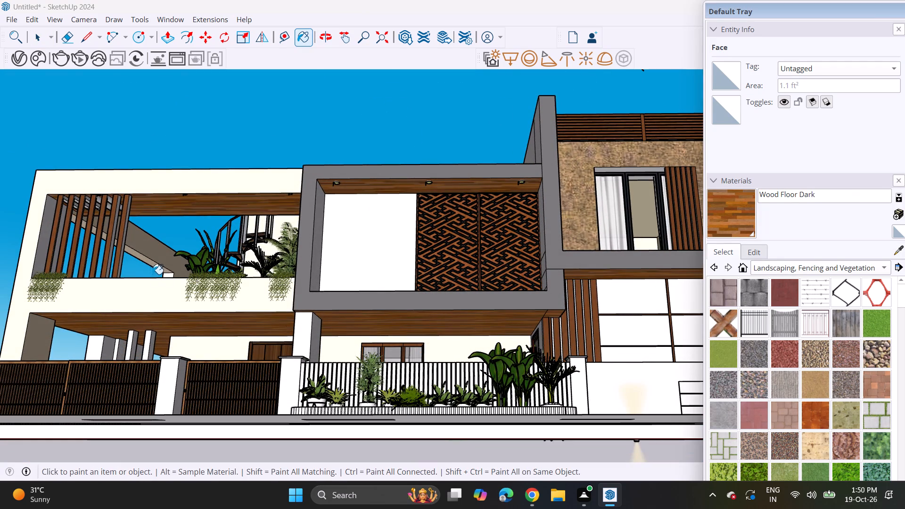
scroll(77, 200, "up", 8)
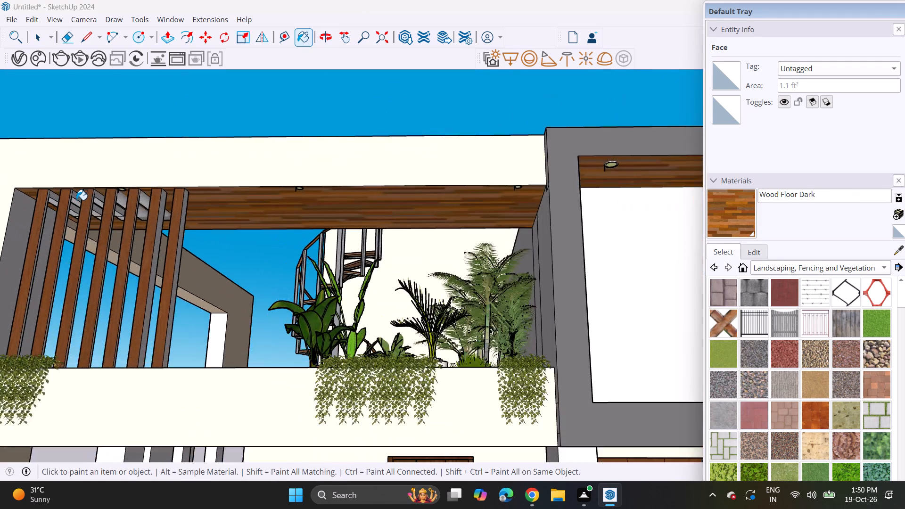
scroll(76, 200, "up", 9)
left_click(75, 201)
left_click(81, 192)
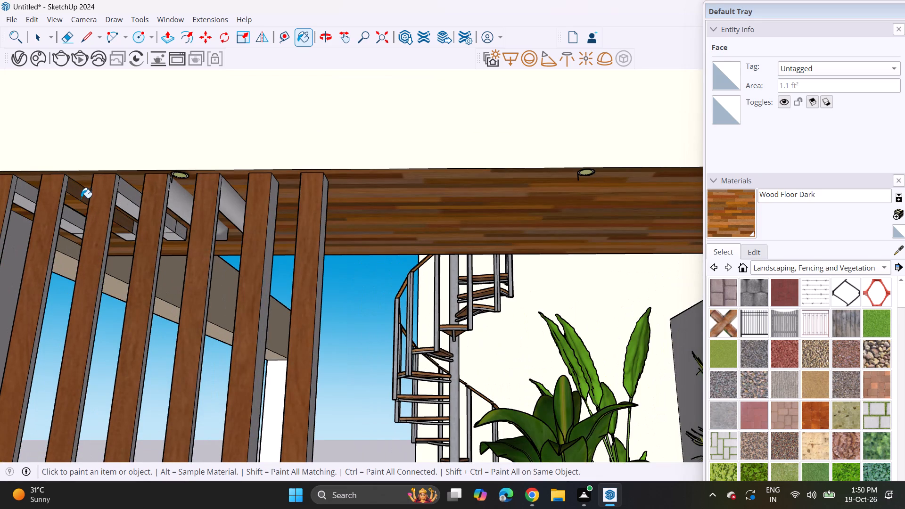
left_click(22, 194)
left_click(19, 205)
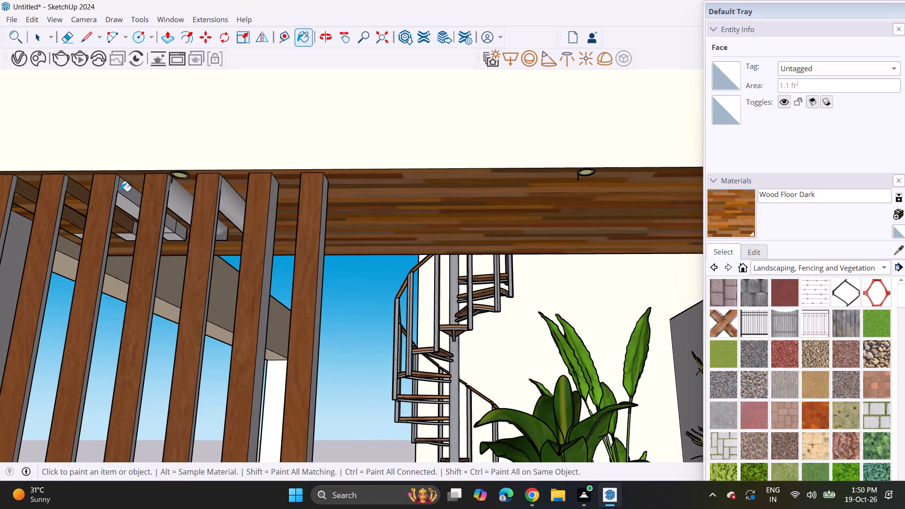
left_click(127, 190)
left_click(126, 198)
left_click(126, 202)
left_click(179, 206)
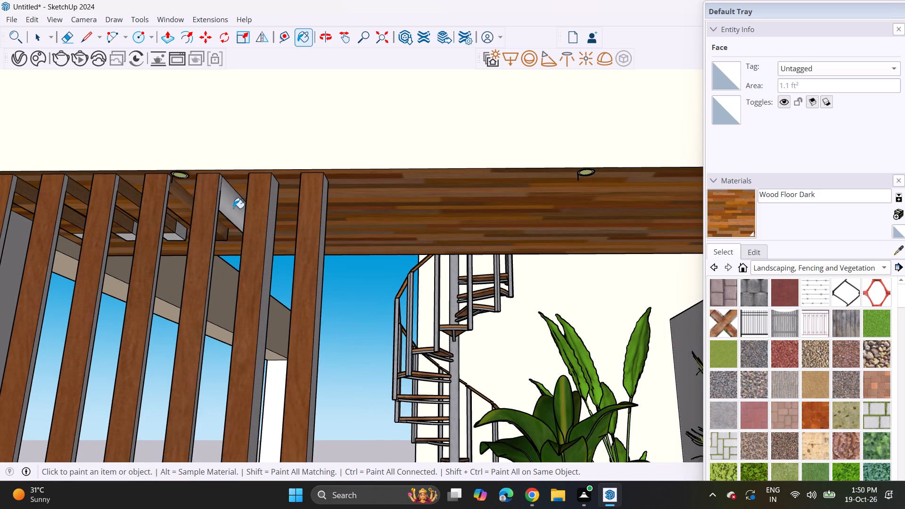
left_click(235, 207)
Paint the undersides, end faces and remaining grey sides of the balcony ceiling beams with Wood Floor Dark.
middle_click_drag(223, 249, 307, 236)
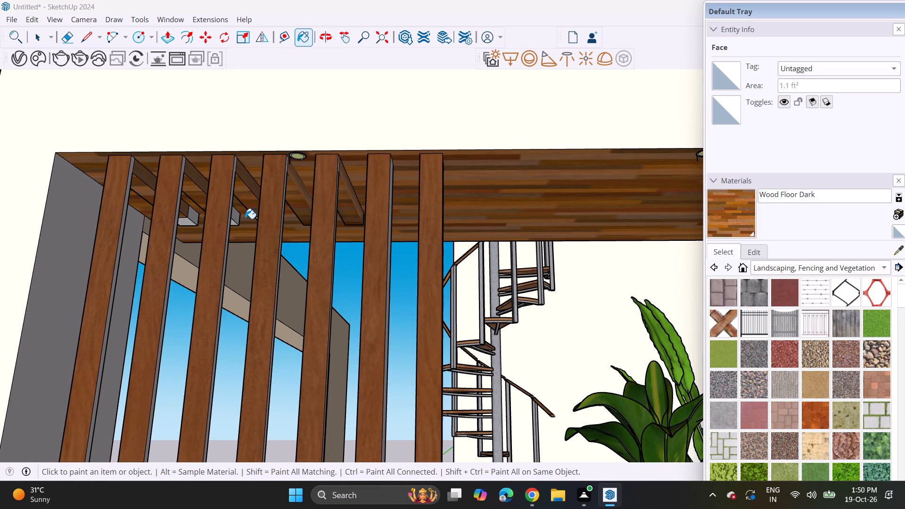
middle_click_drag(245, 219, 308, 218)
double_click(327, 224)
middle_click_drag(309, 230, 378, 222)
left_click(342, 220)
scroll(347, 216, "up", 1)
middle_click_drag(347, 216, 356, 217)
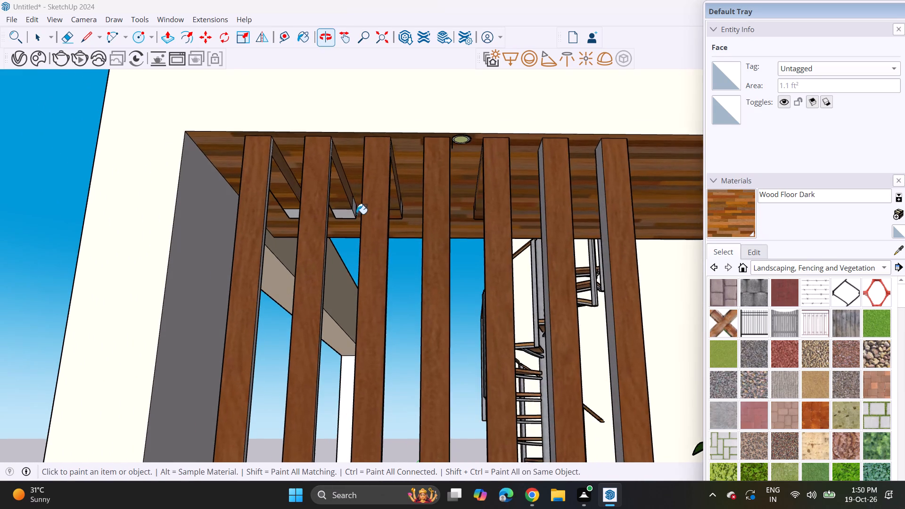
scroll(355, 213, "up", 4)
left_click(353, 209)
left_click(345, 216)
double_click(353, 205)
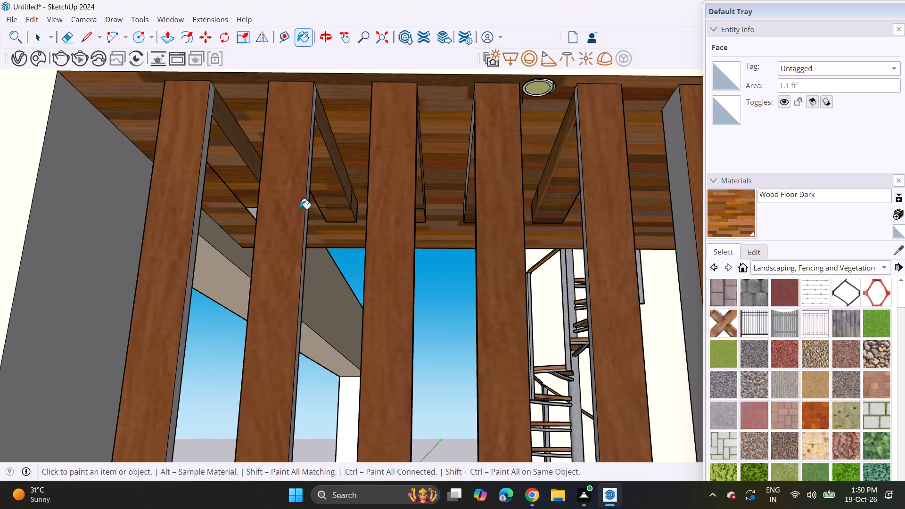
middle_click_drag(334, 195, 350, 194)
middle_click_drag(230, 213, 285, 211)
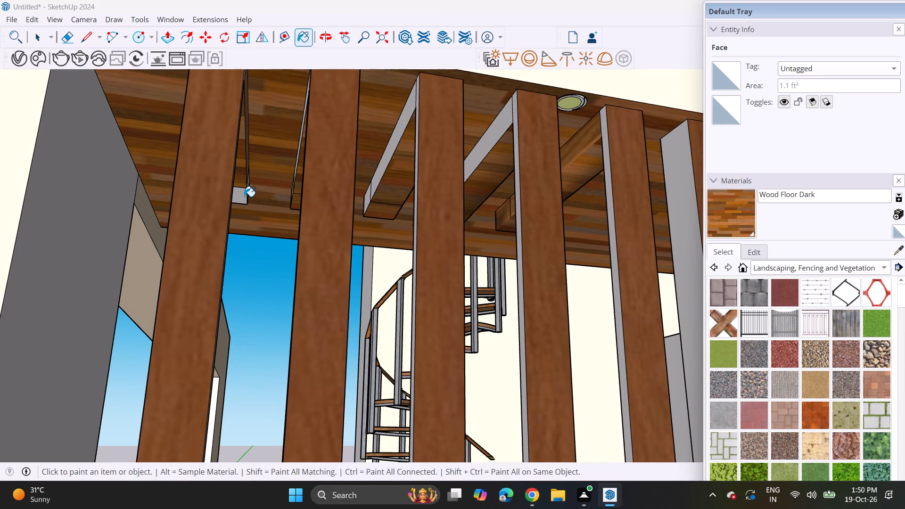
left_click(240, 195)
left_click(247, 189)
left_click(246, 184)
Paint the opposite side faces and the unpainted ends of the balcony ceiling beams with Wood Floor Dark.
middle_click_drag(245, 185, 207, 207)
scroll(259, 181, "up", 3)
left_click(265, 186)
middle_click_drag(265, 186, 353, 186)
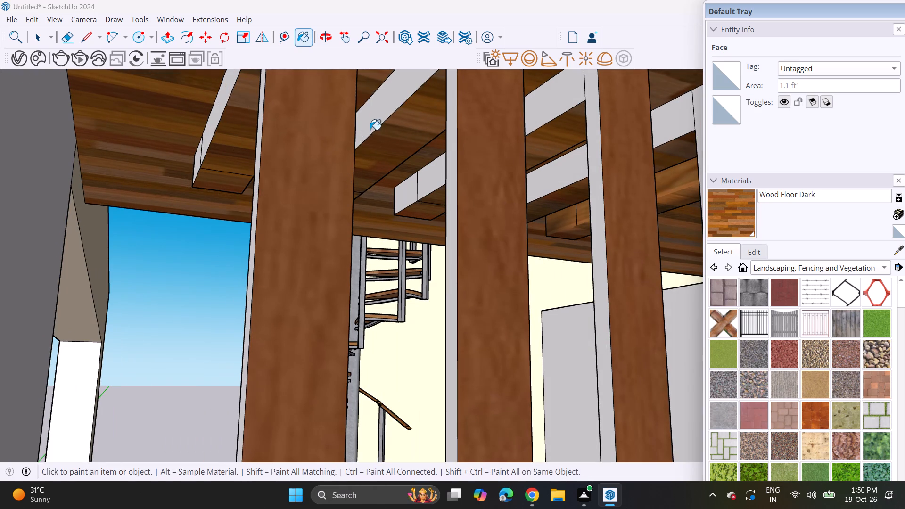
left_click(373, 126)
left_click(211, 121)
scroll(301, 151, "down", 3)
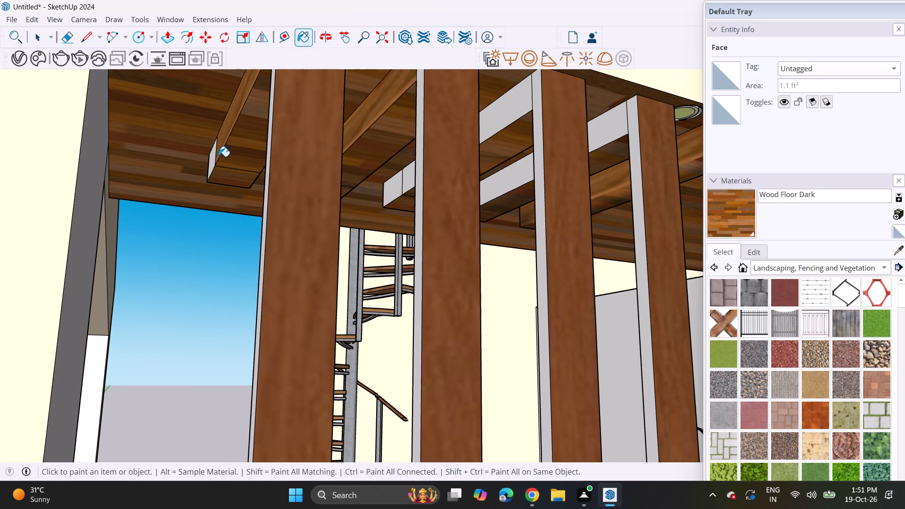
left_click(212, 156)
middle_click_drag(263, 172, 159, 211, "shift")
middle_click_drag(254, 194, 312, 186)
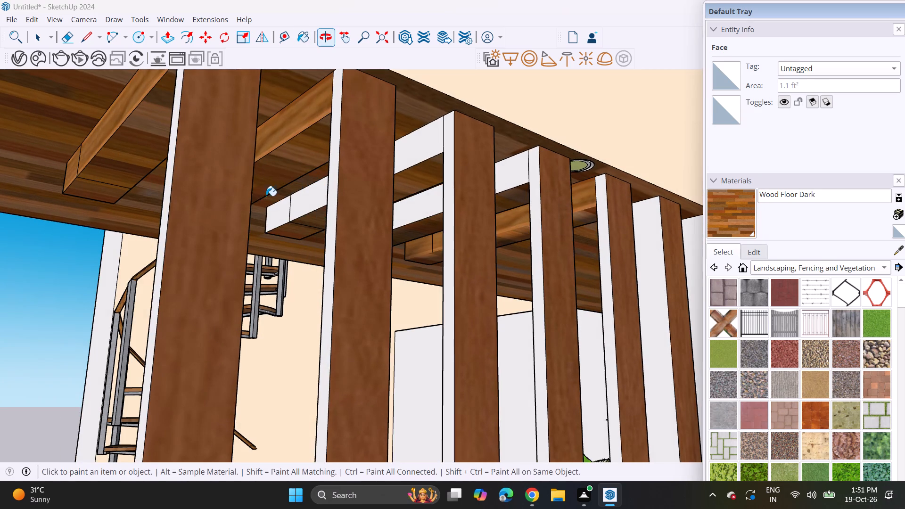
left_click(280, 210)
left_click(298, 207)
middle_click_drag(296, 214, 190, 247)
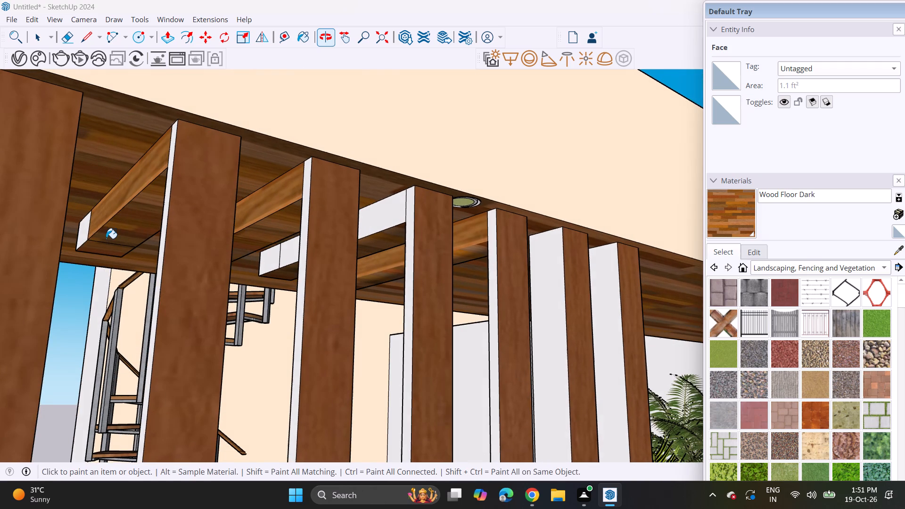
left_click(82, 223)
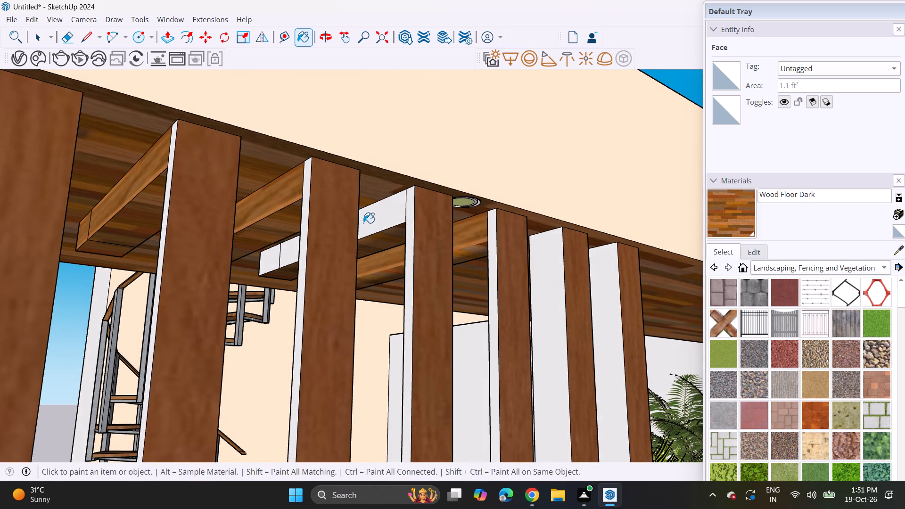
left_click(371, 225)
left_click(271, 258)
Paint the unpainted side faces of the balcony's vertical slats, on the side facing the planted area's far end, with Wood Floor Dark.
middle_click_drag(372, 262, 250, 270, "shift")
left_click(414, 265)
left_click(337, 290)
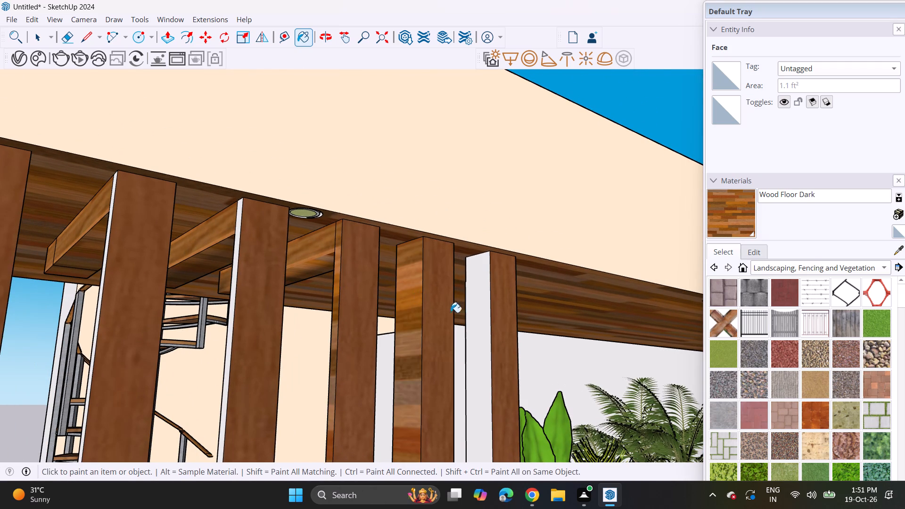
left_click(476, 328)
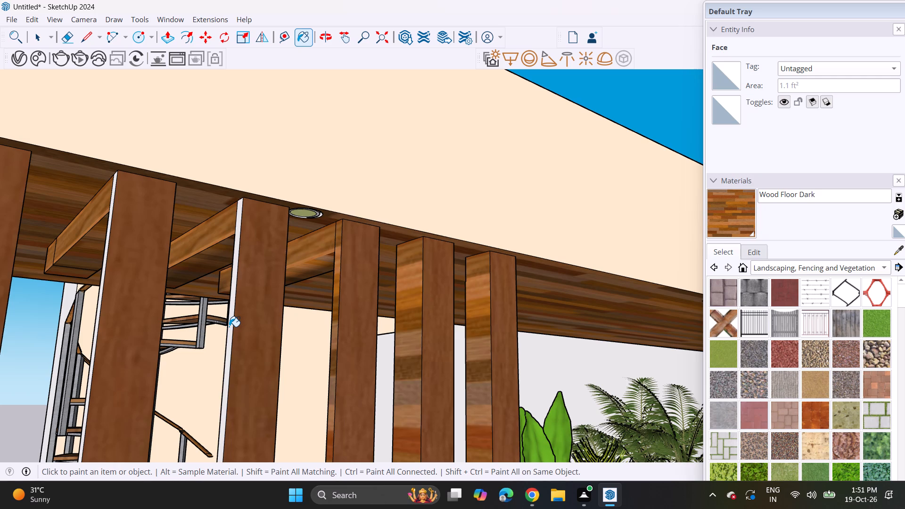
left_click(229, 327)
scroll(230, 329, "down", 4)
middle_click_drag(175, 365, 345, 301)
scroll(295, 325, "up", 3)
scroll(344, 316, "down", 3)
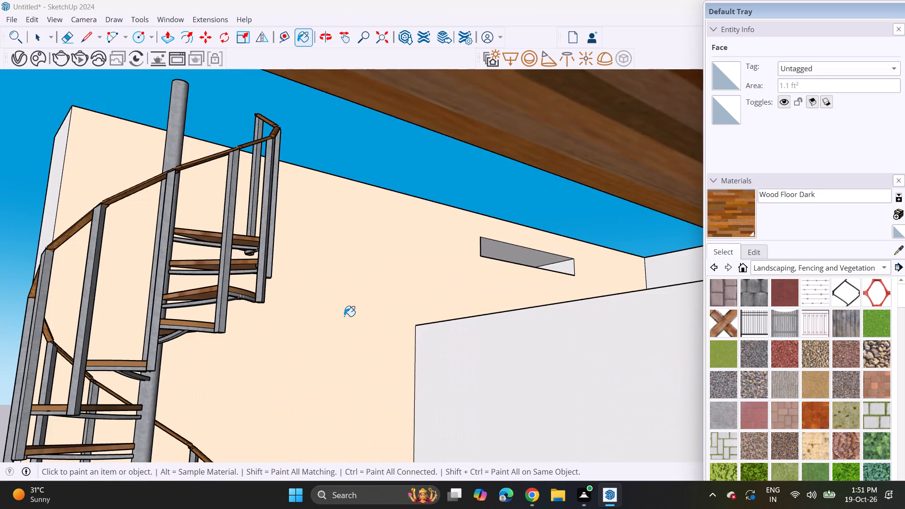
left_click(383, 323)
double_click(288, 330)
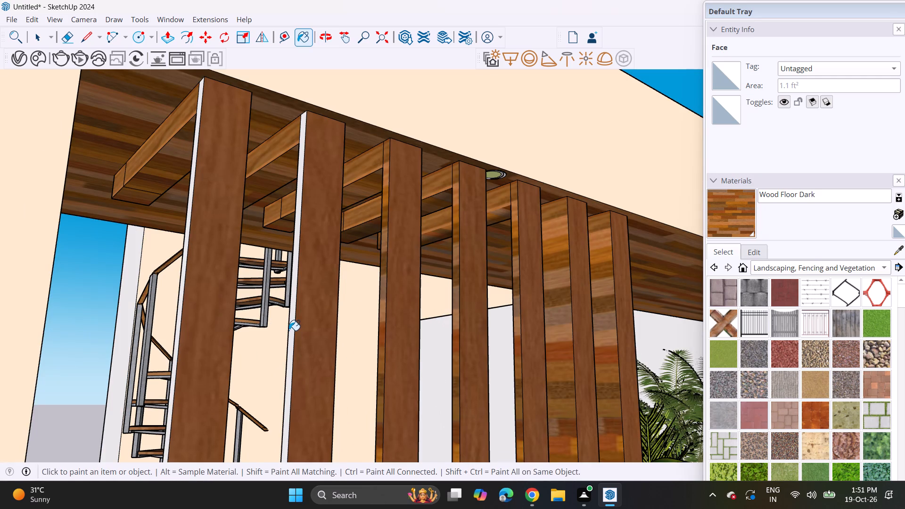
double_click(291, 333)
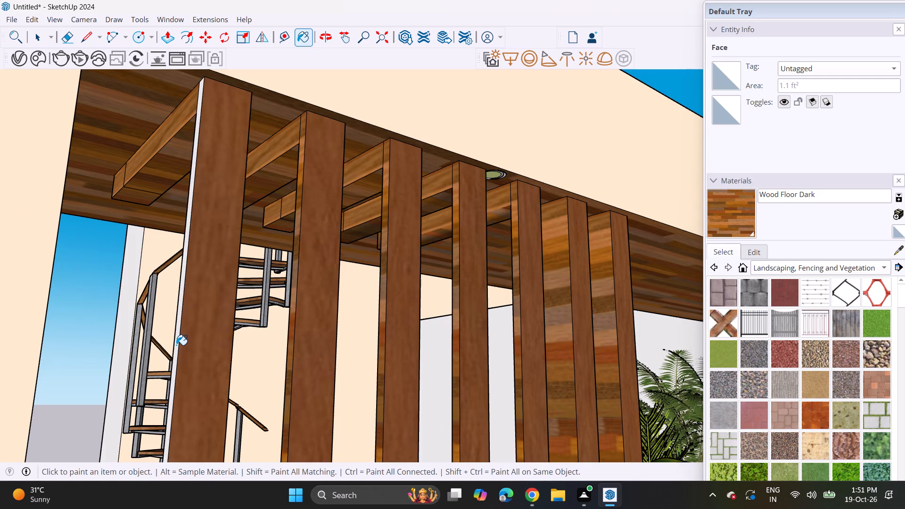
left_click(176, 345)
Paint the opposite side faces of the vertical slats and the leftover ceiling beam end with Wood Floor Dark.
middle_click_drag(344, 348, 273, 343)
scroll(247, 336, "down", 7)
middle_click_drag(426, 303, 379, 305)
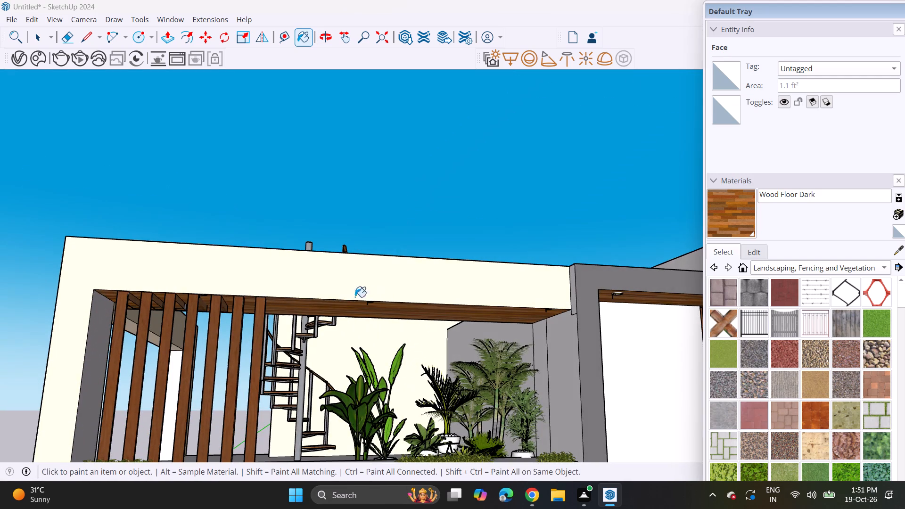
scroll(198, 307, "up", 16)
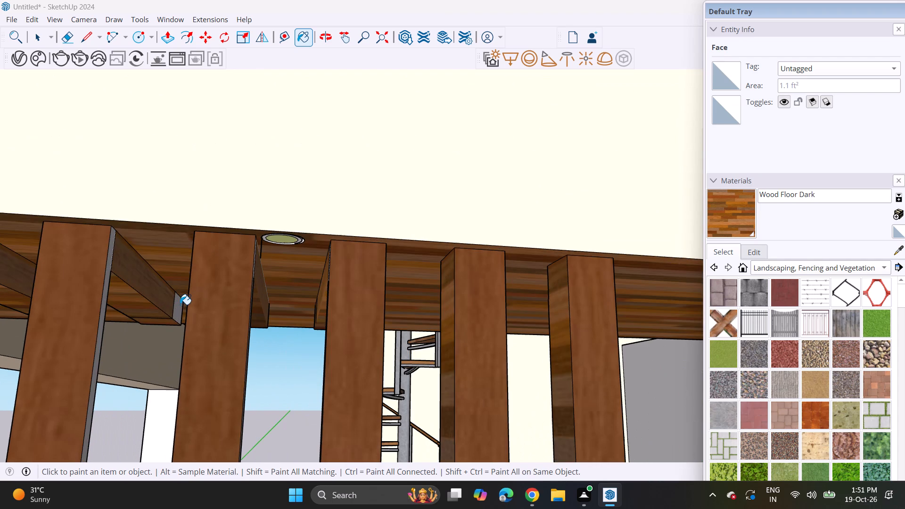
left_click(180, 304)
left_click(105, 303)
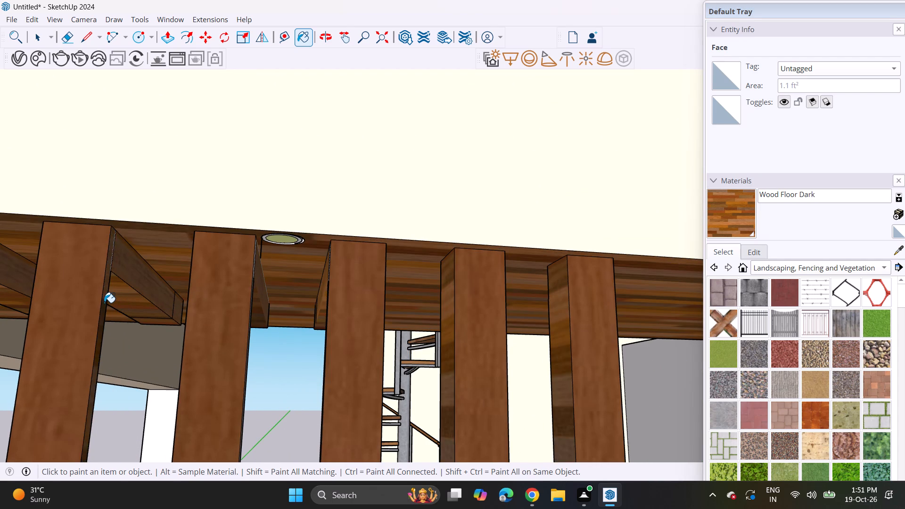
scroll(104, 303, "down", 7)
middle_click_drag(104, 303, 378, 204, "shift")
middle_click_drag(361, 220, 184, 295)
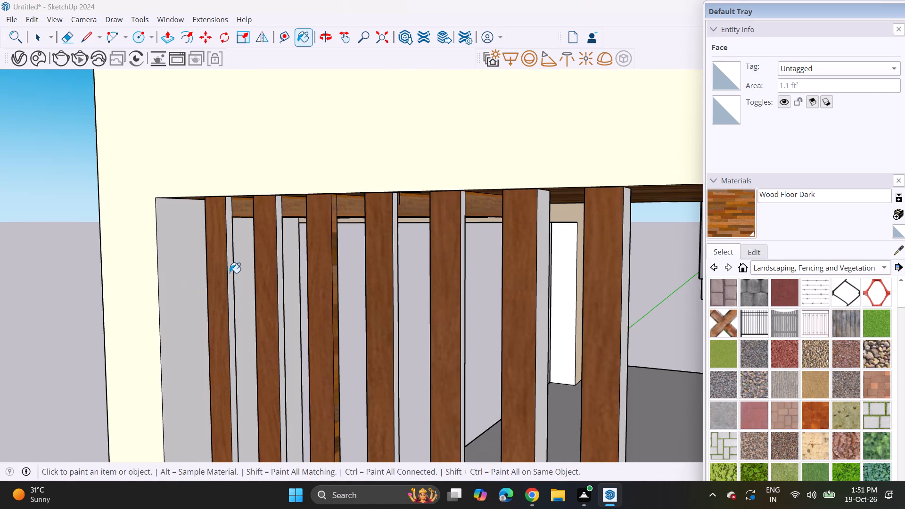
left_click(230, 286)
left_click(283, 327)
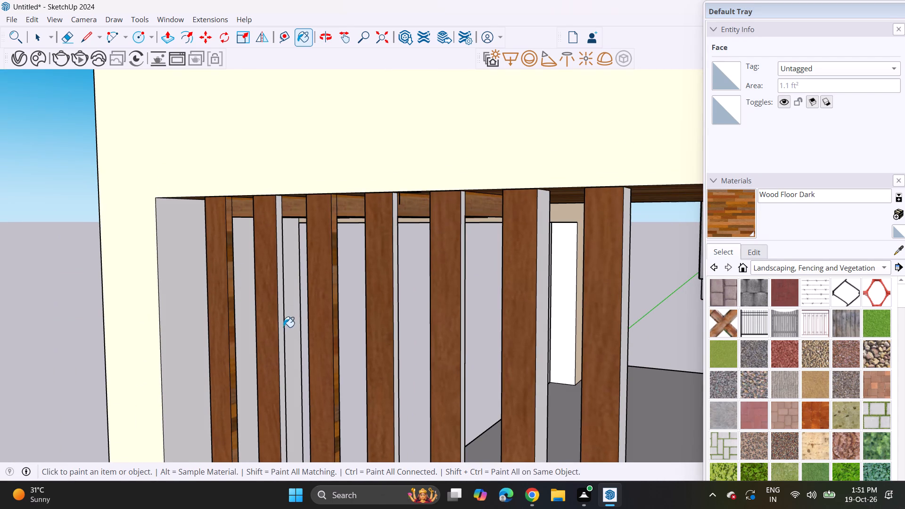
left_click(397, 355)
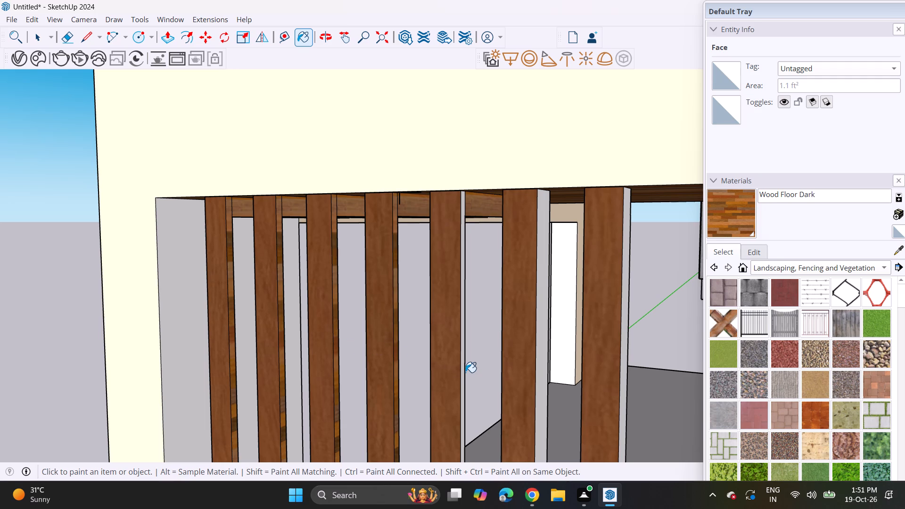
left_click(462, 376)
left_click(542, 377)
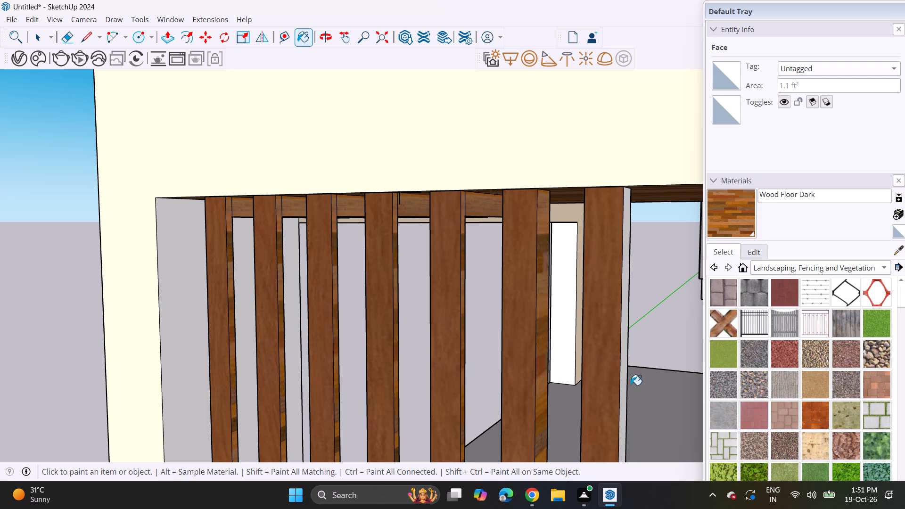
left_click(624, 389)
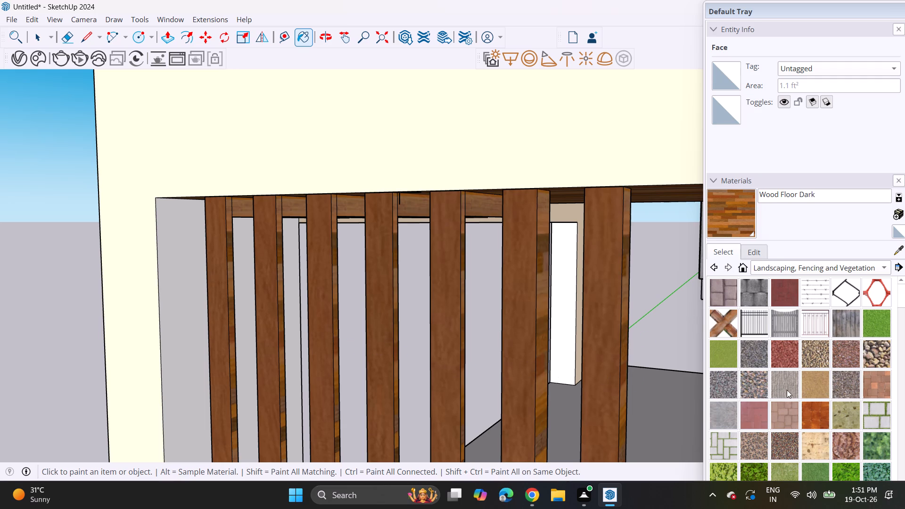
Sample 0029_BlanchedAlmond from the outer wall and paint it on the balcony frame's inner side and the rear opening's unpainted faces.
left_click(897, 255)
left_click(111, 267)
left_click(183, 254)
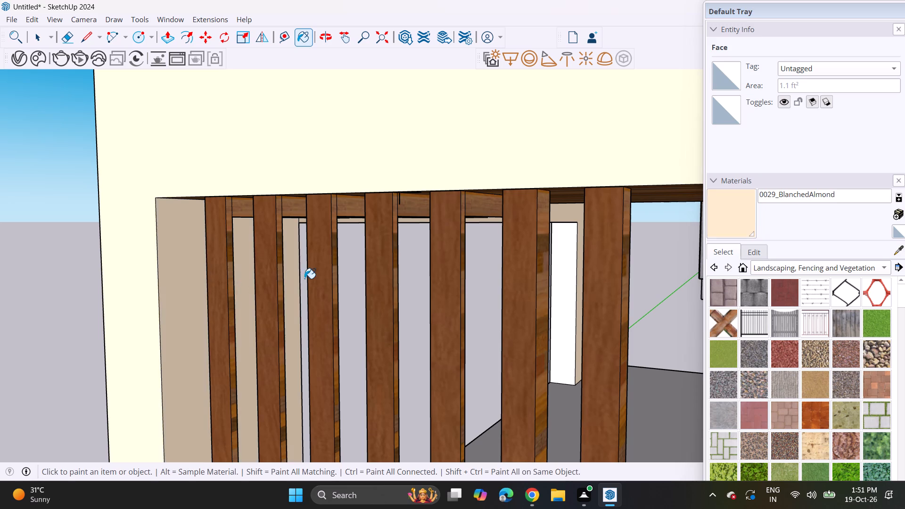
middle_click_drag(311, 282, 273, 209)
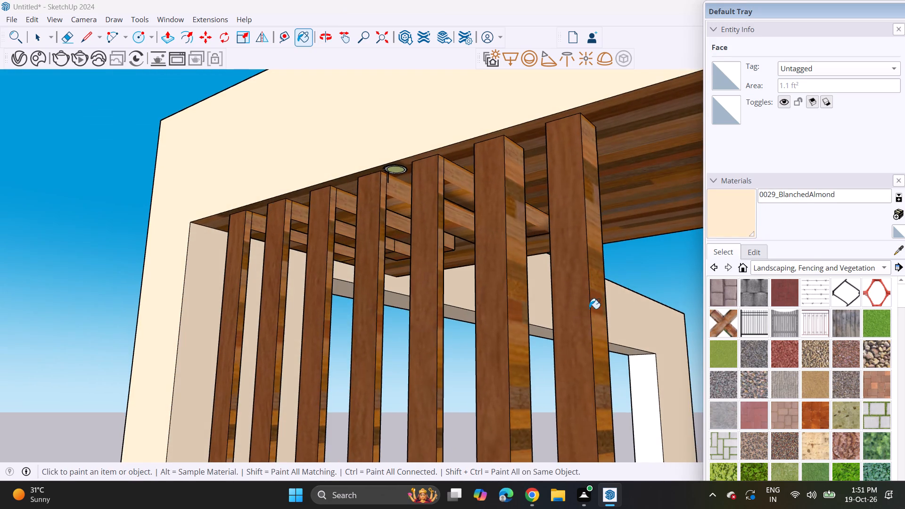
scroll(632, 361, "up", 3)
left_click(634, 373)
left_click(620, 345)
scroll(612, 341, "down", 6)
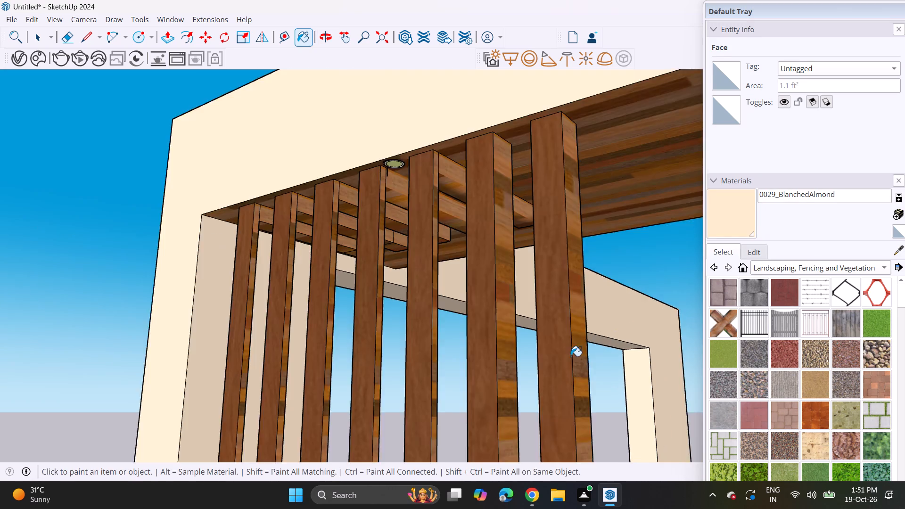
scroll(571, 356, "down", 10)
left_click(490, 279)
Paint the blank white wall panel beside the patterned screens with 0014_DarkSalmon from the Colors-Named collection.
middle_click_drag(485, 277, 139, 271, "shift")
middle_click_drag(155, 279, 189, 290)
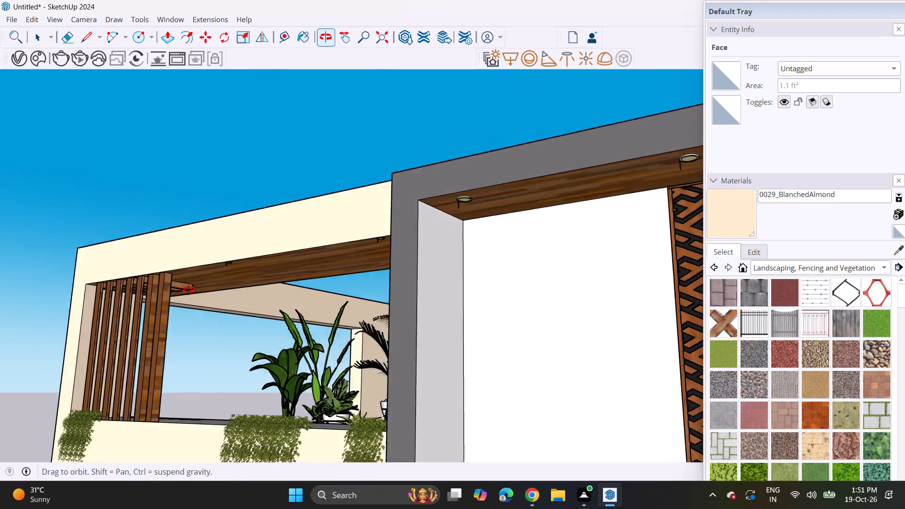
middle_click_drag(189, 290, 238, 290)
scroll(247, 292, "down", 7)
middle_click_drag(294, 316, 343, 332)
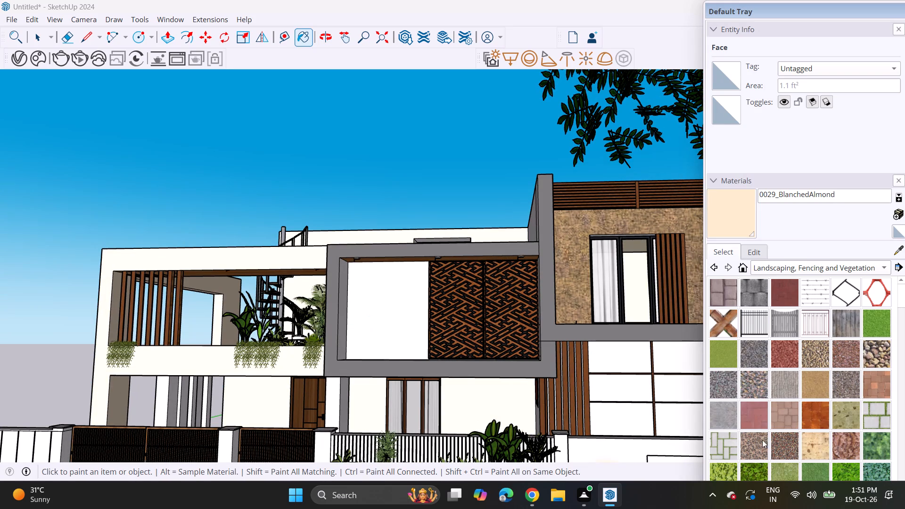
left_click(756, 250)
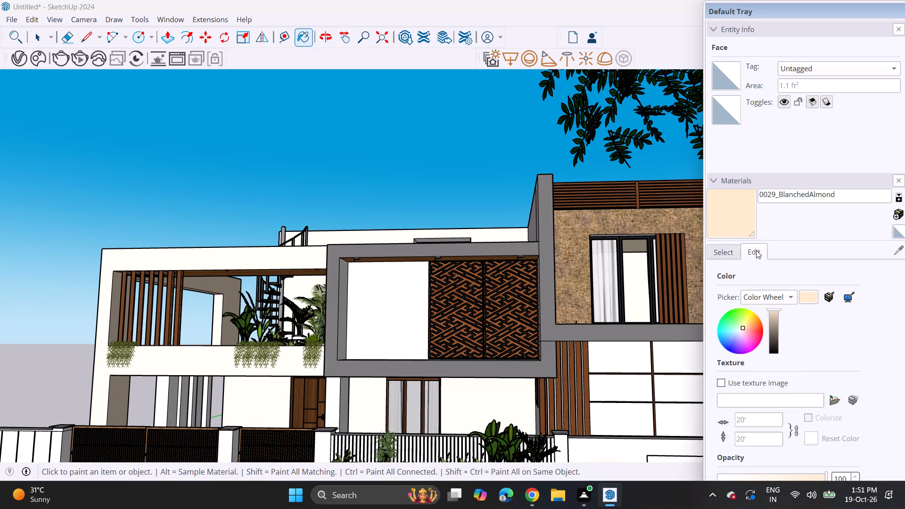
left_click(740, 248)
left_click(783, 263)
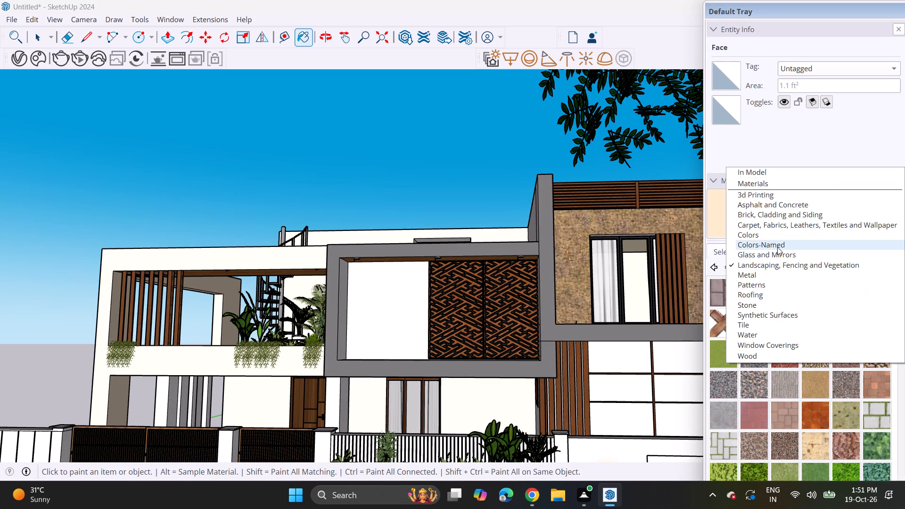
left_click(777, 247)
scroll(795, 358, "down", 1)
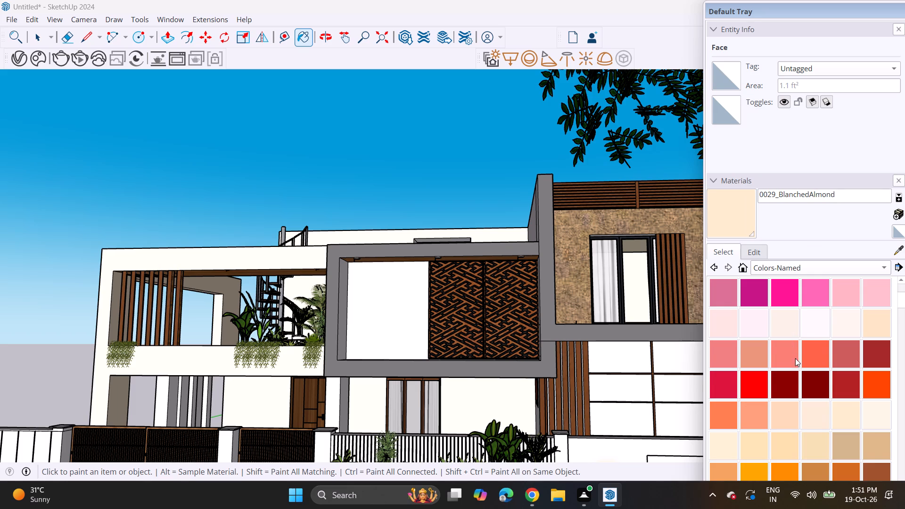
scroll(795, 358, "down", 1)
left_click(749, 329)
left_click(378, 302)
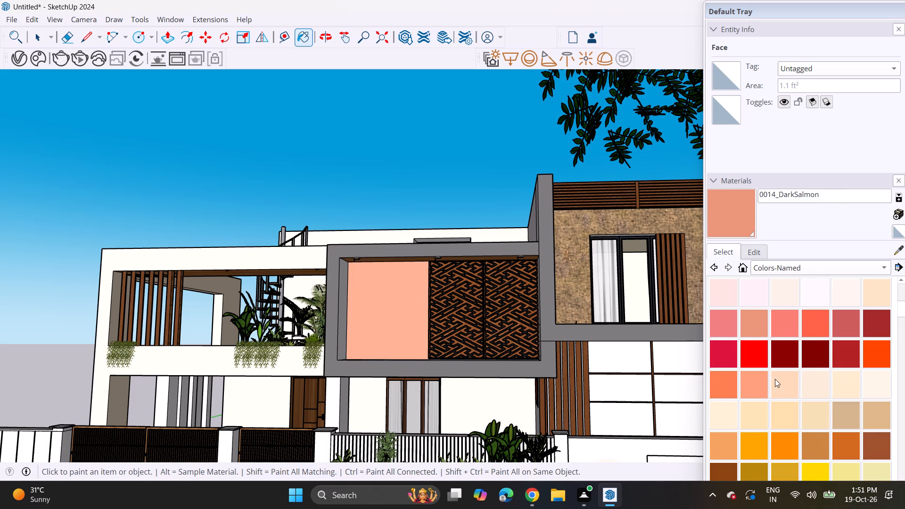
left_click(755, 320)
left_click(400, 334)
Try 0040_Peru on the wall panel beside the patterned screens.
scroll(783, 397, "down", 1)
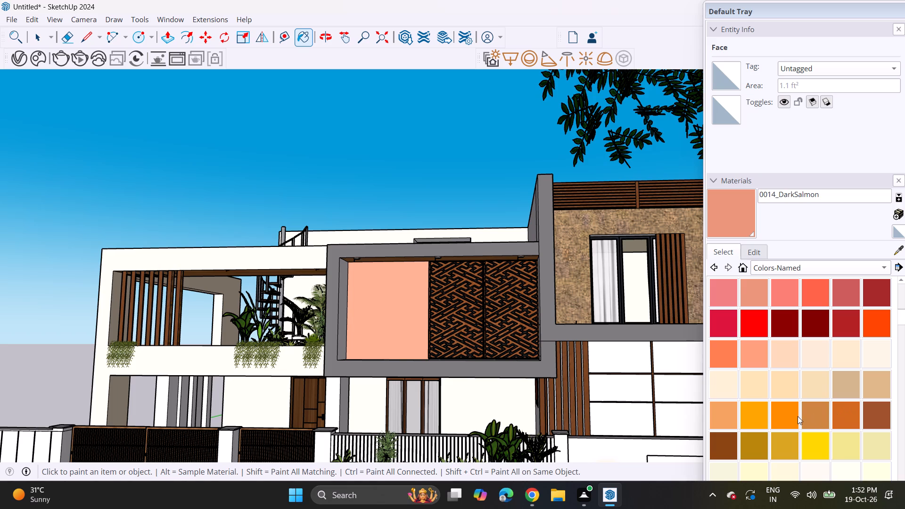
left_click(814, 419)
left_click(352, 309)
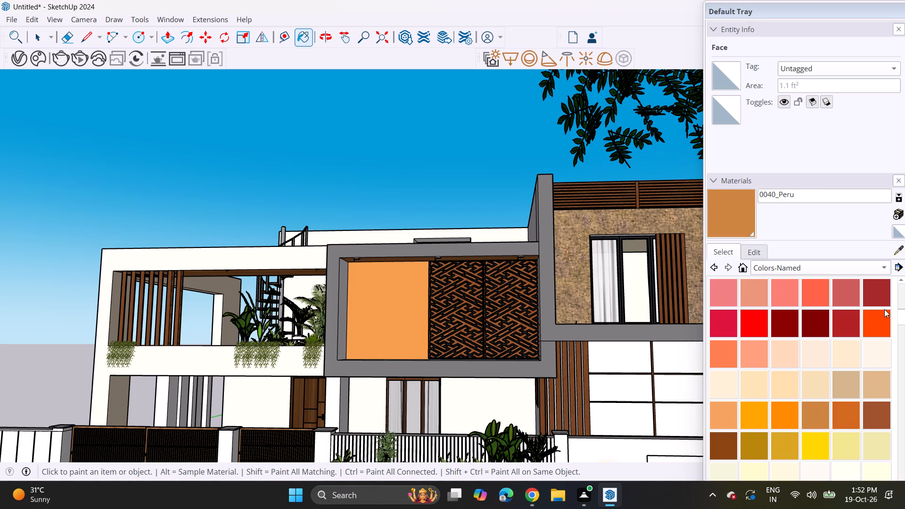
Paint the wall panel inside the grey upper-floor frame with 0037_SandyBrown.
left_click(724, 418)
left_click(354, 323)
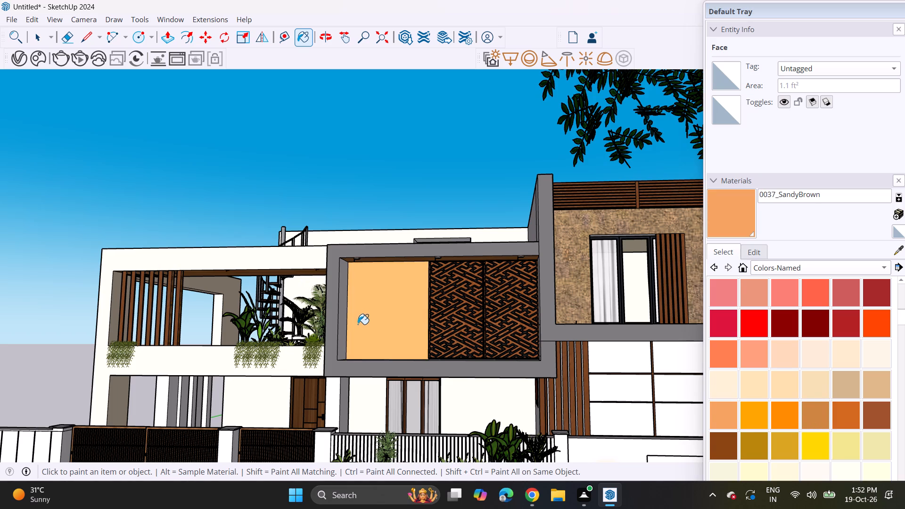
Paint the wall panel beside the patterned screens with 0035_Tan and darken the material's colour slightly.
left_click(845, 395)
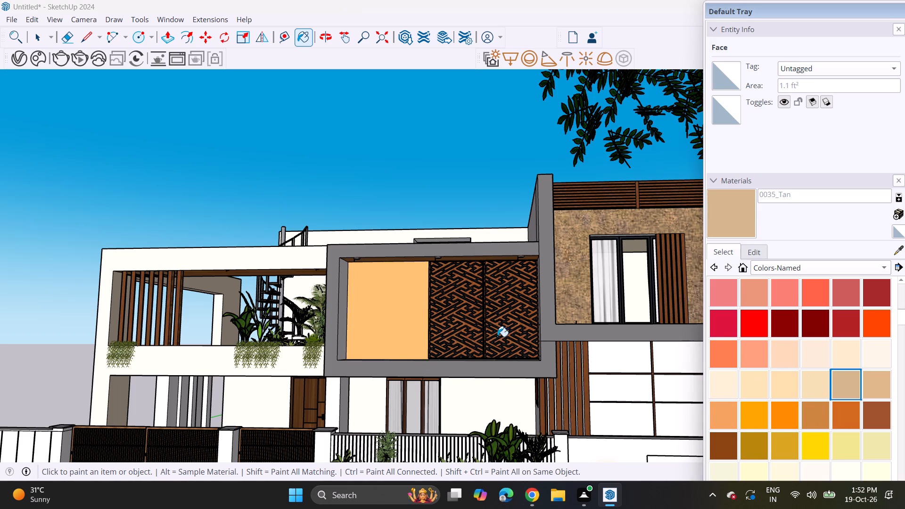
left_click(370, 334)
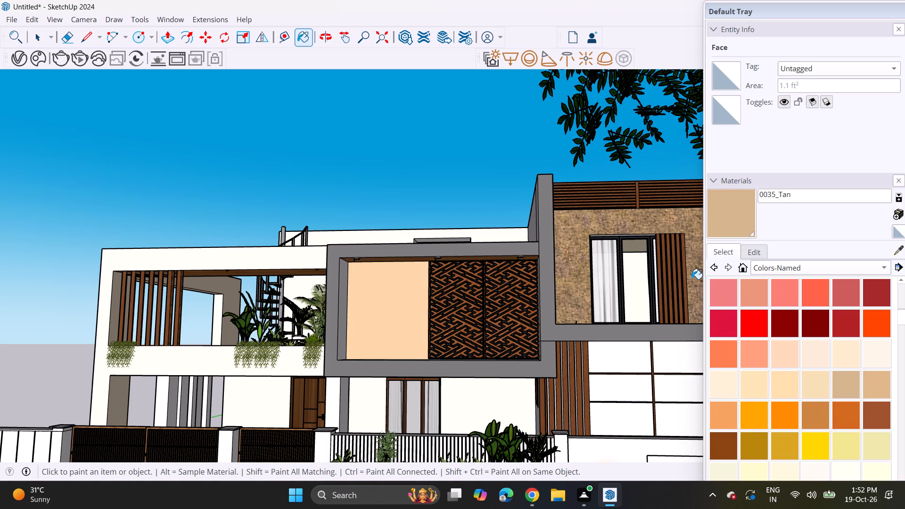
left_click(753, 253)
left_click(768, 328)
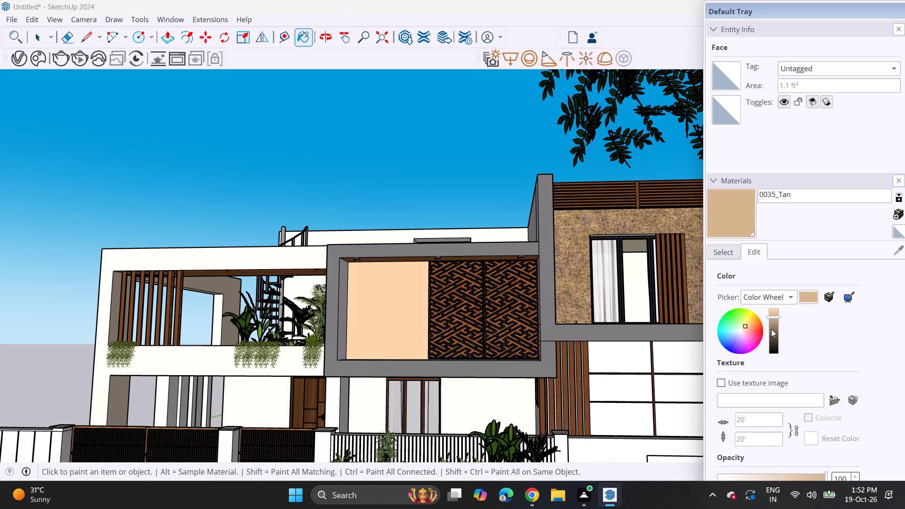
left_click(773, 331)
left_click(773, 324)
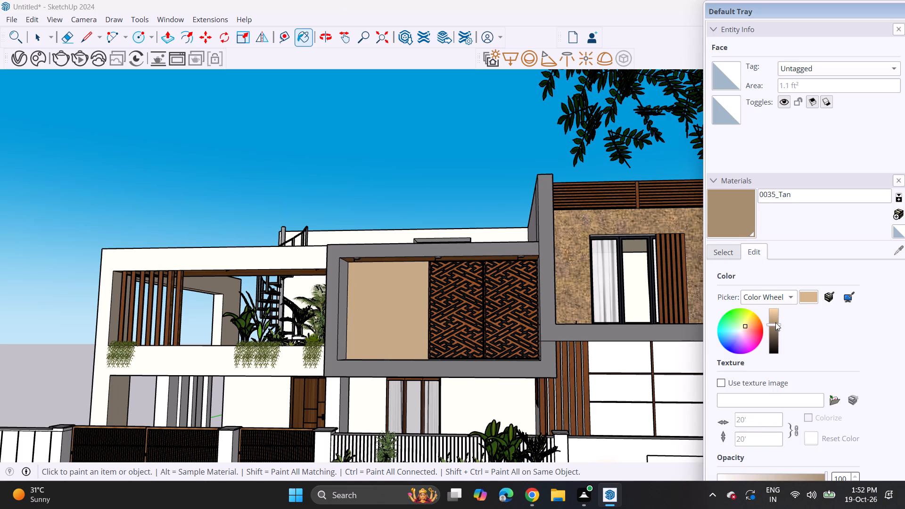
left_click(776, 322)
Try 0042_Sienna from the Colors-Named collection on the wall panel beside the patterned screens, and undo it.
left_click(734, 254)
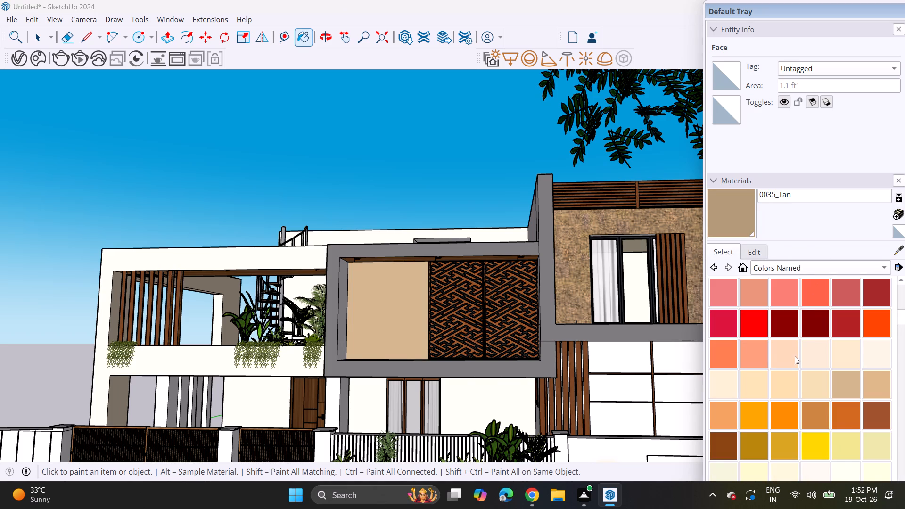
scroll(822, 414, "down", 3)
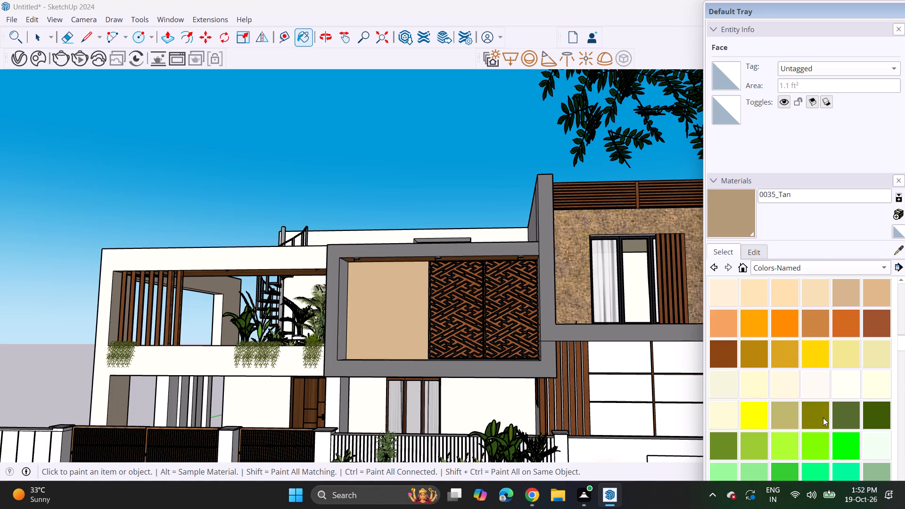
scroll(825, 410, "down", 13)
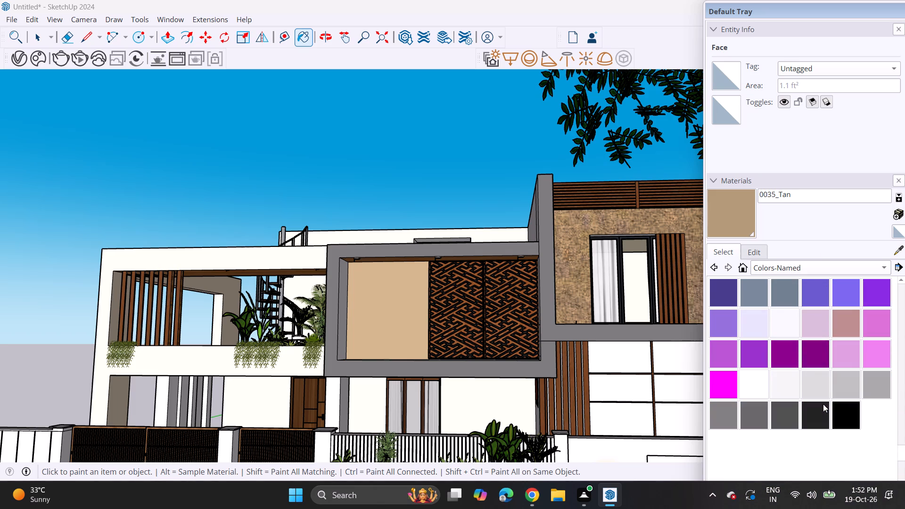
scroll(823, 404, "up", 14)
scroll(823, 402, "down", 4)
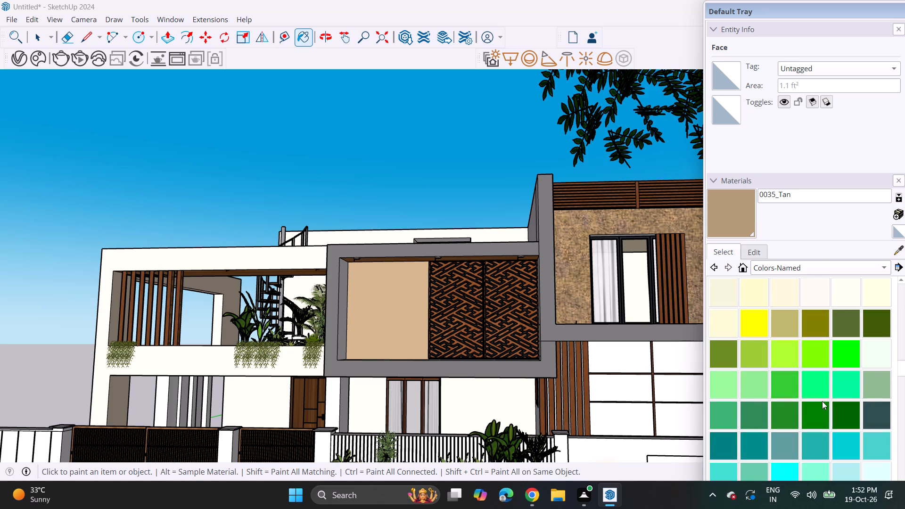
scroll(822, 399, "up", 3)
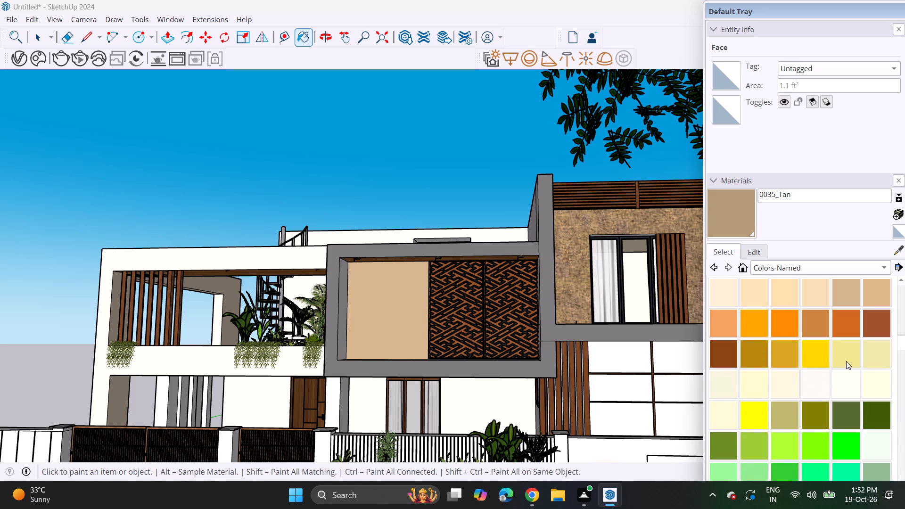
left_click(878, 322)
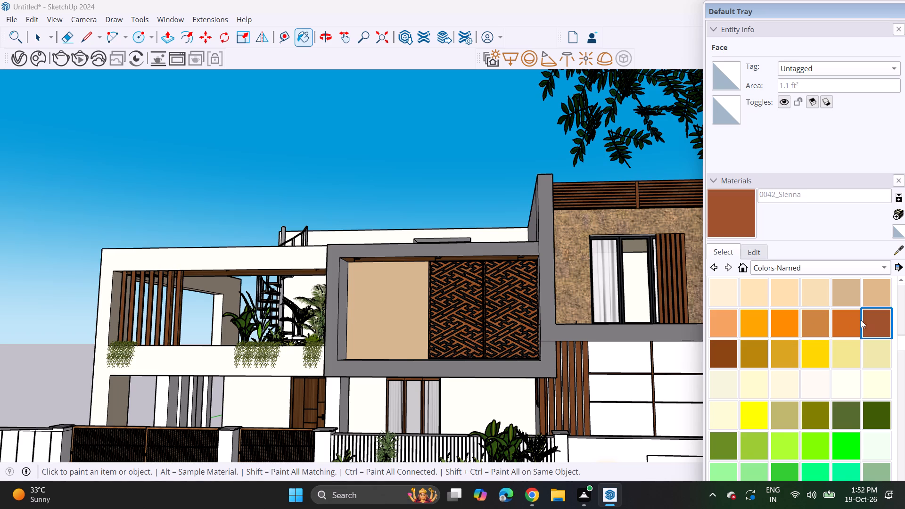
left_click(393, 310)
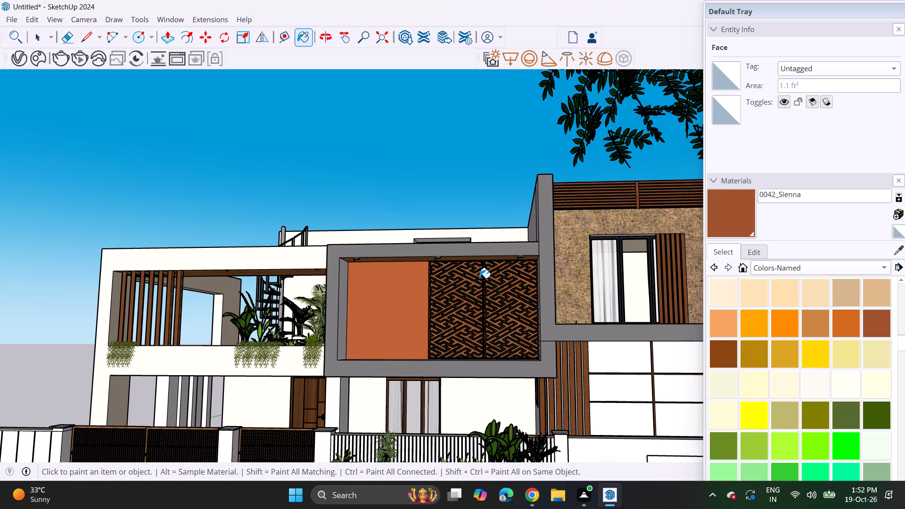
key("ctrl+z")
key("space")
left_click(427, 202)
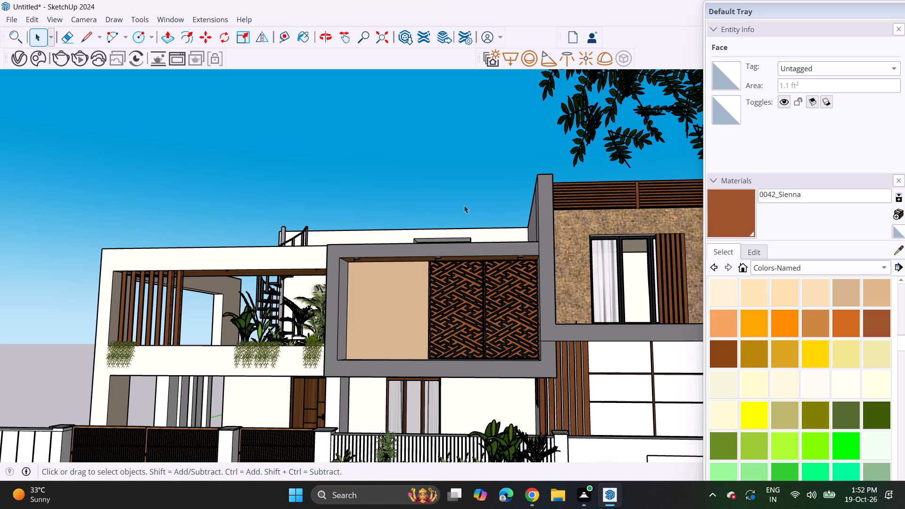
Sample 0035_Tan from the panel beside the patterned screens and darken its colour further.
left_click(755, 252)
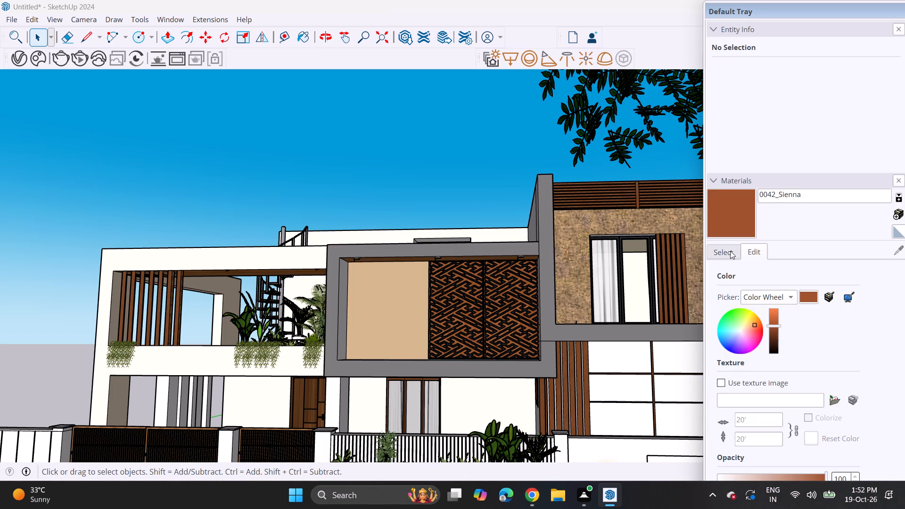
left_click(736, 248)
left_click(897, 251)
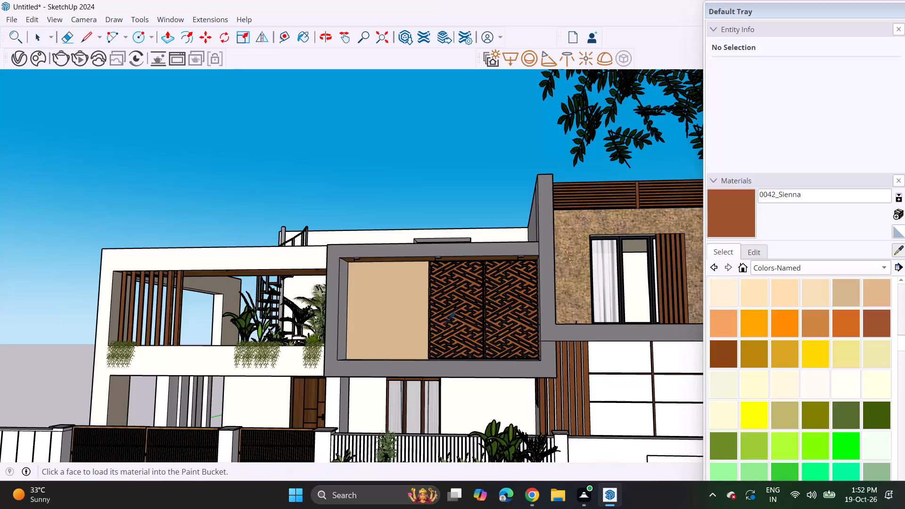
left_click_drag(382, 306, 388, 310)
left_click(758, 259)
left_click(775, 326)
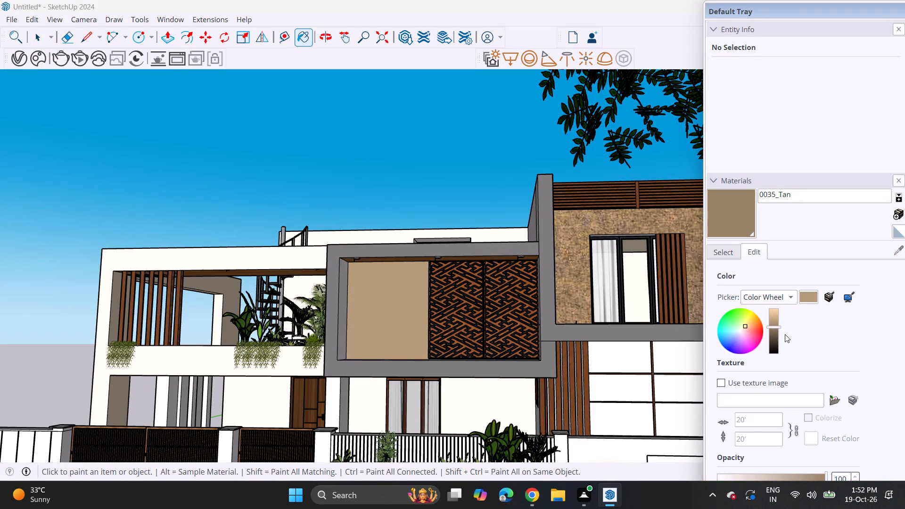
Shift the hue of 0035_Tan on the colour wheel to a muted rosy brown for the panel beside the screens.
left_click(748, 328)
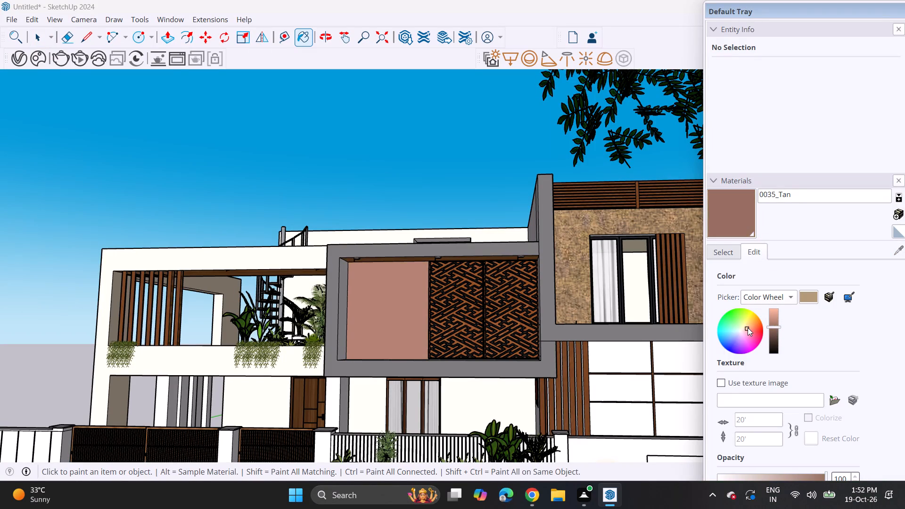
left_click(746, 325)
left_click(746, 323)
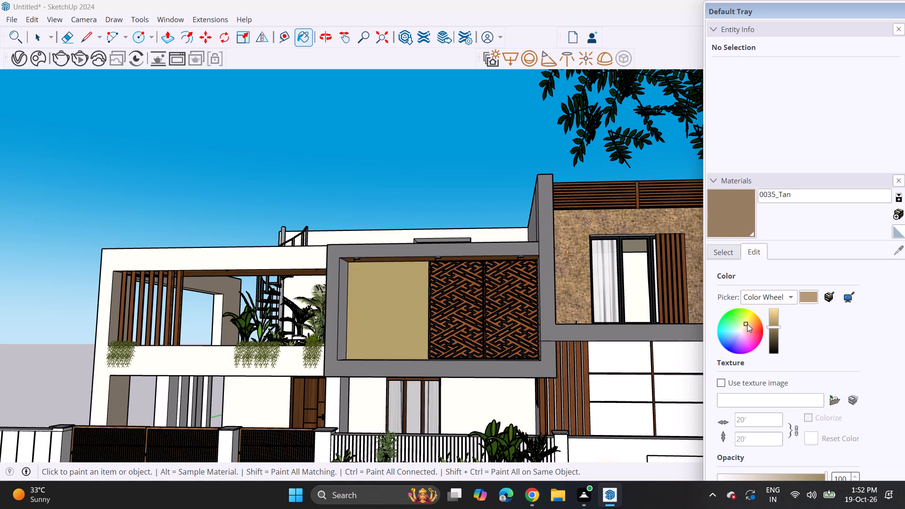
left_click(747, 324)
left_click(748, 328)
left_click(748, 330)
left_click(745, 333)
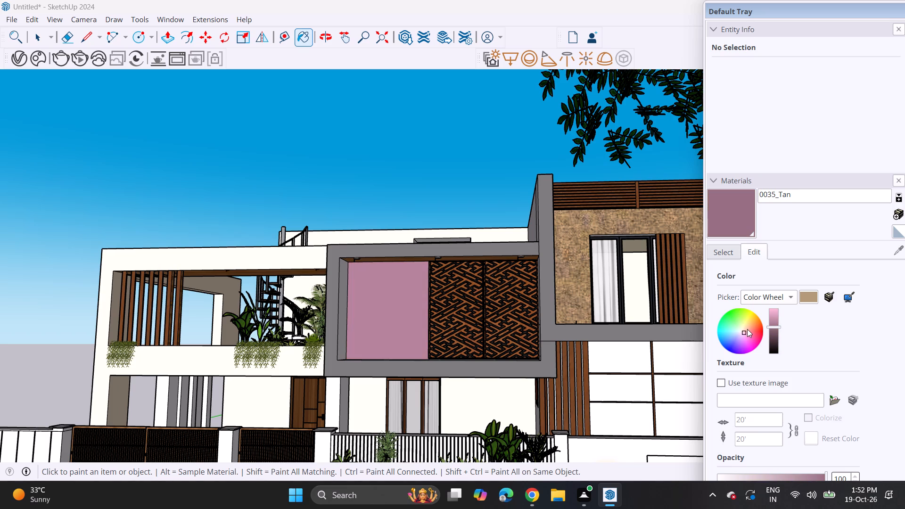
double_click(747, 329)
left_click(748, 324)
left_click(748, 328)
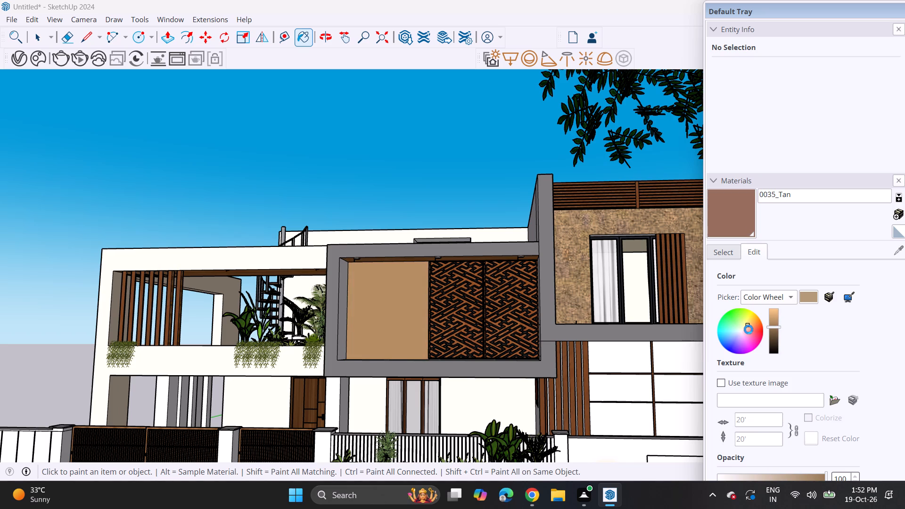
left_click(746, 327)
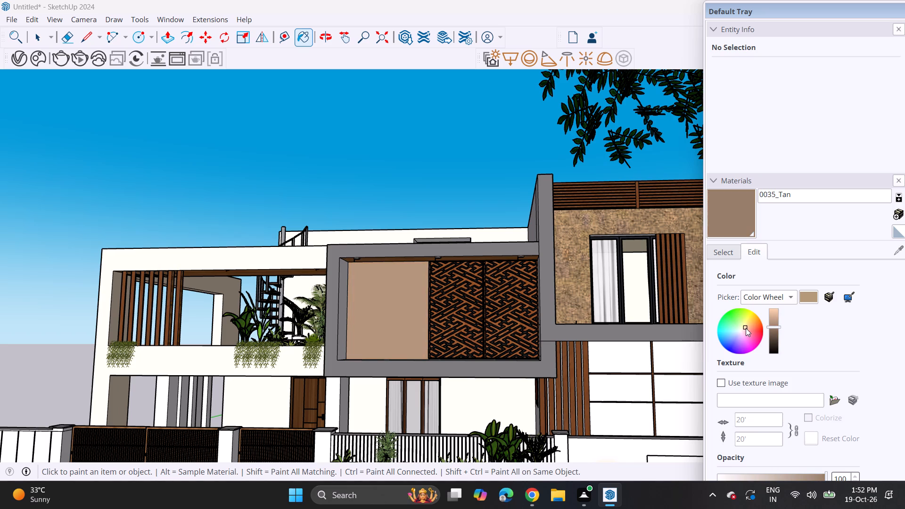
left_click(747, 327)
Paint the white ground-floor wall panels beside the vertical wood slats with 0131_Silver from the Colors-Named collection.
left_click(723, 254)
scroll(796, 384, "down", 6)
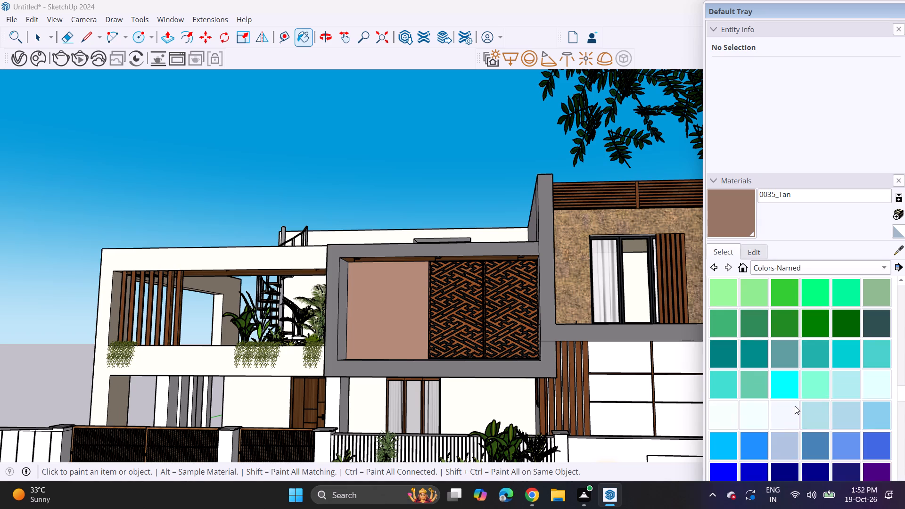
scroll(795, 406, "down", 10)
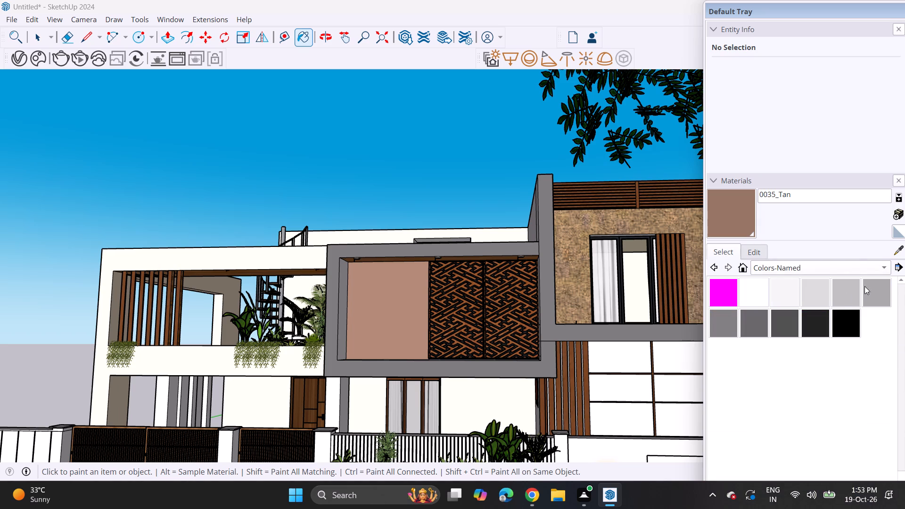
left_click(845, 290)
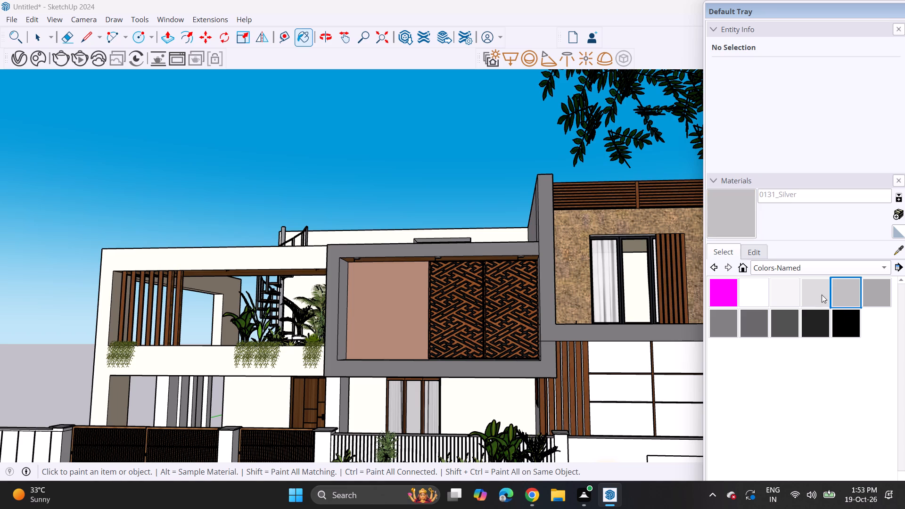
left_click(638, 361)
left_click(636, 392)
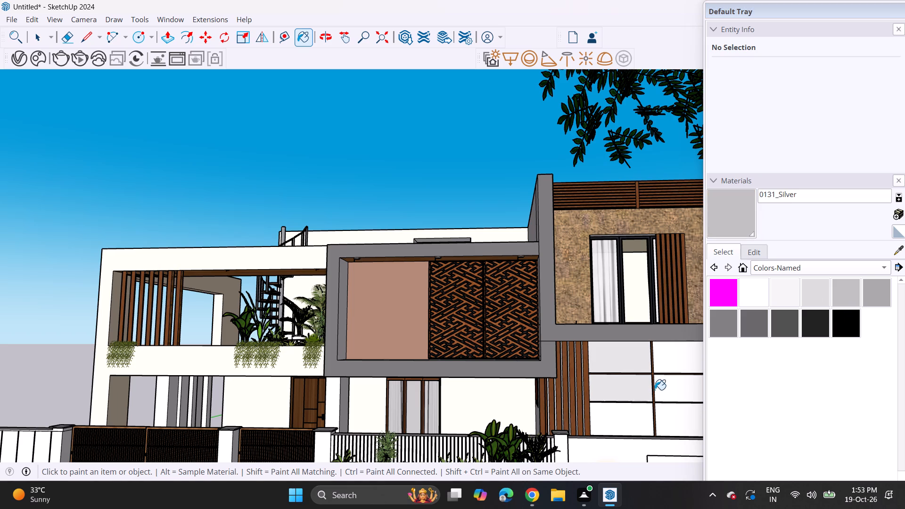
left_click(655, 390)
left_click(663, 357)
left_click(665, 417)
left_click(617, 428)
Paint the remaining white wall sections around the ground-floor wooden door with 0131_Silver.
scroll(628, 373, "down", 3)
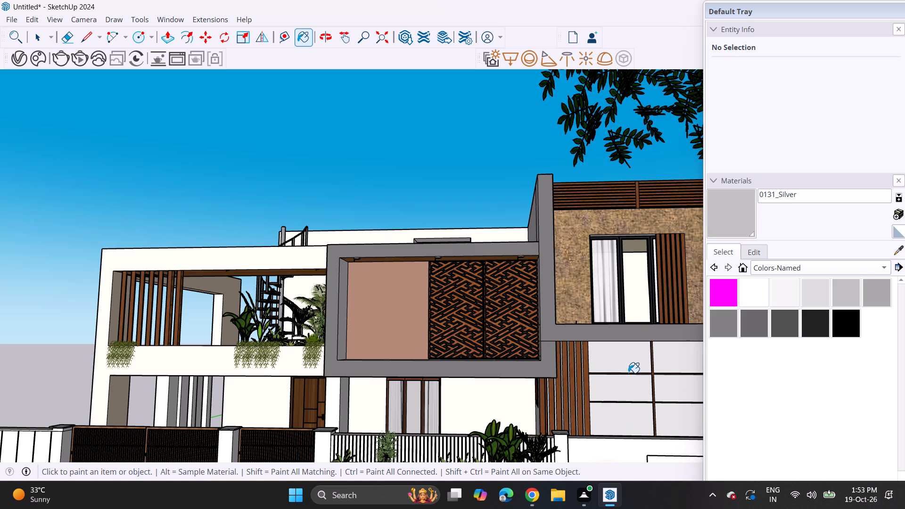
middle_click_drag(642, 386, 549, 370)
scroll(638, 361, "up", 4)
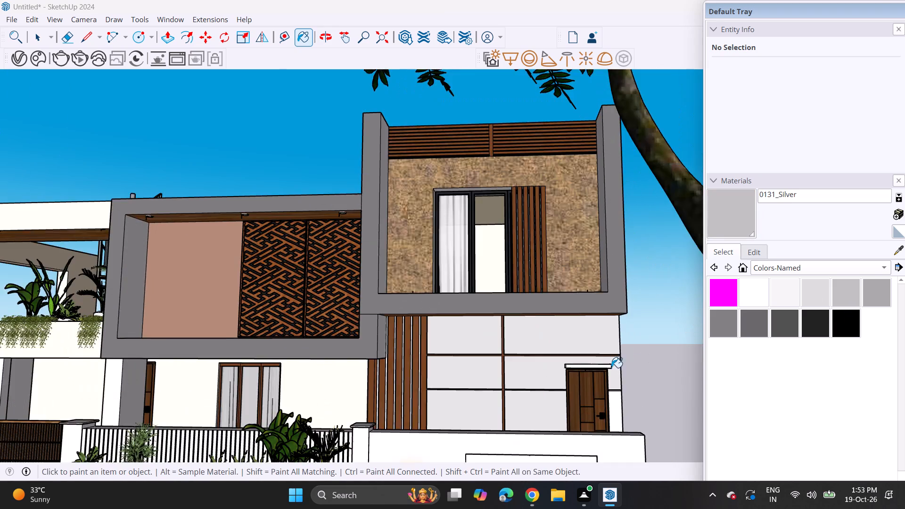
scroll(609, 367, "up", 4)
left_click(596, 369)
left_click(603, 364)
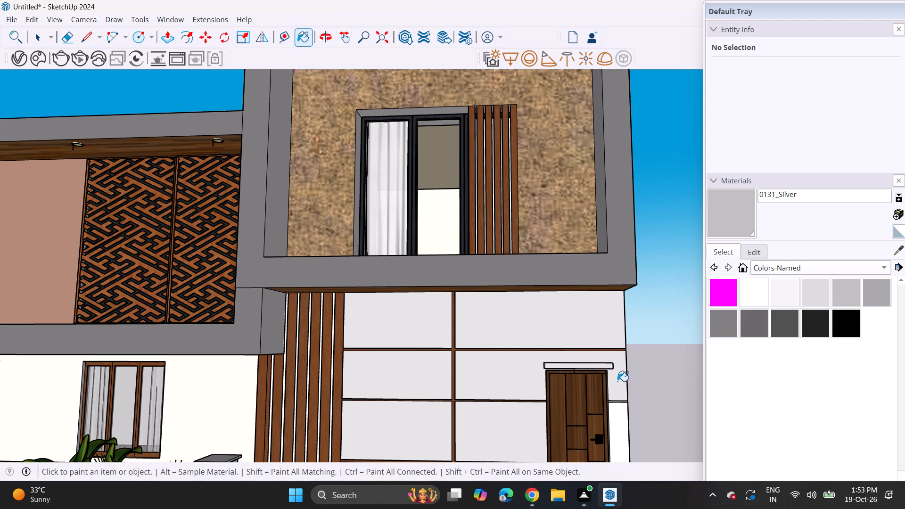
scroll(621, 385, "up", 4)
left_click(618, 382)
left_click(629, 458)
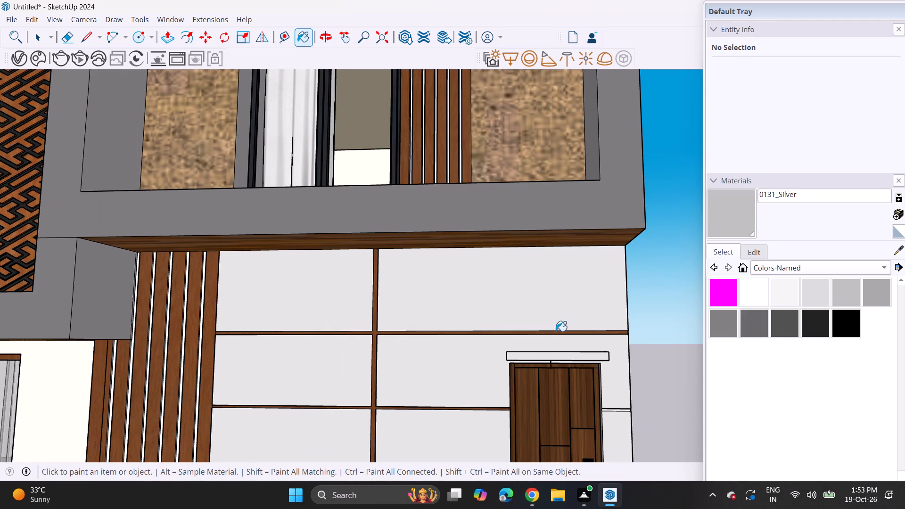
Paint the wood-coloured divider strips between the silver ground-floor wall panels with 0136_Charcoal.
left_click(793, 329)
left_click(808, 321)
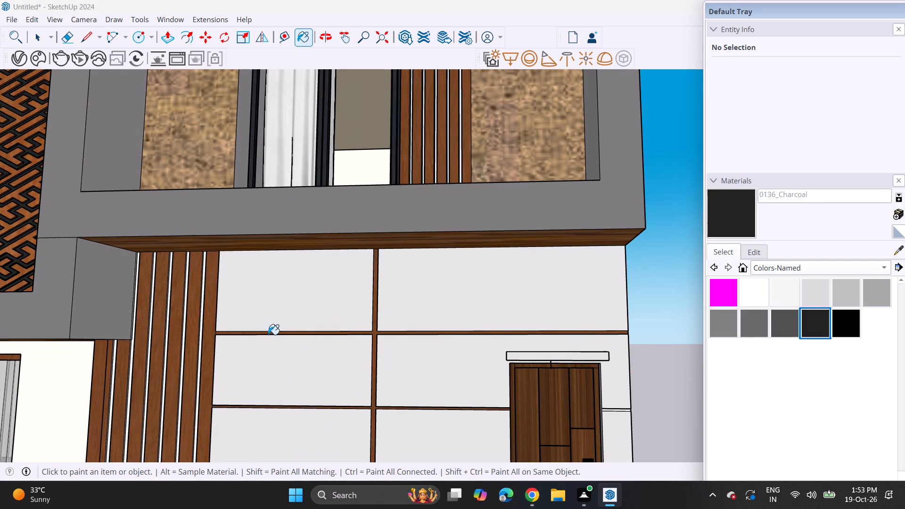
scroll(382, 309, "up", 4)
left_click(371, 323)
Paint the white boundary wall below the silver ground-floor panels with 0131_Silver.
scroll(371, 323, "down", 11)
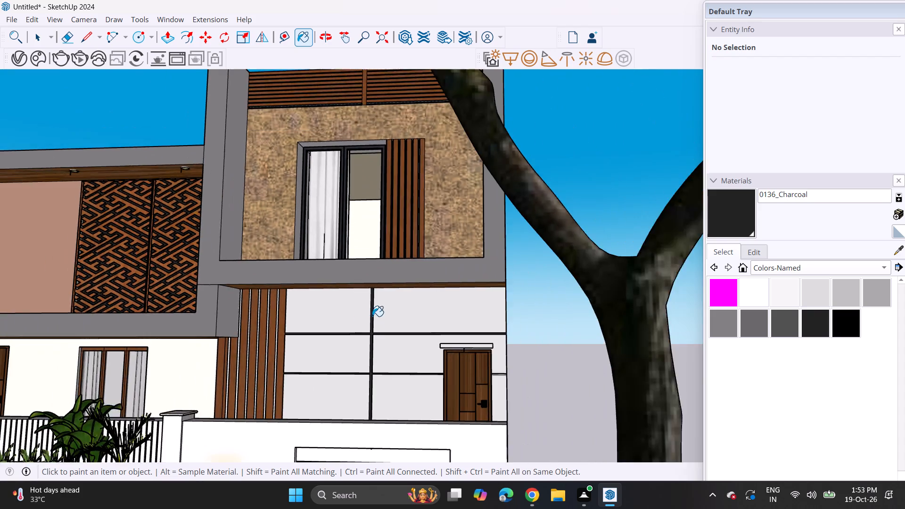
scroll(372, 316, "down", 2)
middle_click_drag(374, 340, 520, 320)
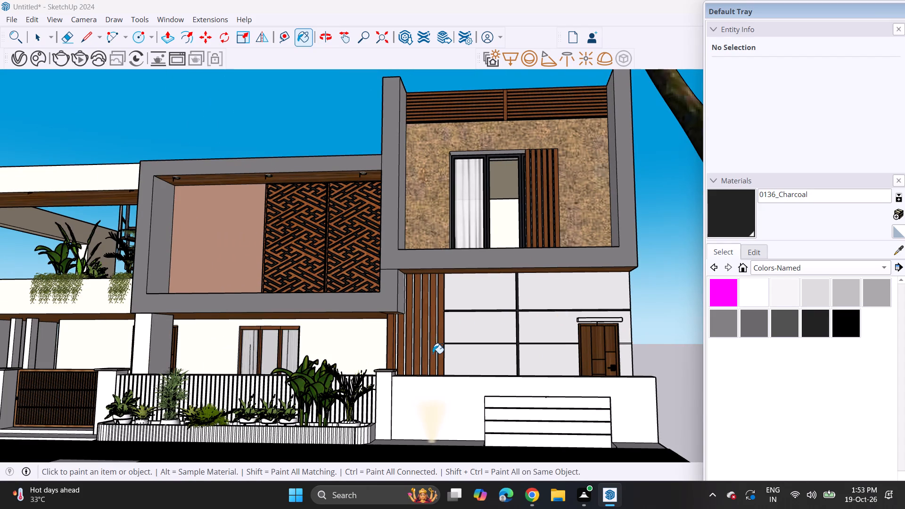
middle_click_drag(433, 354, 485, 347, "shift")
scroll(485, 347, "down", 1)
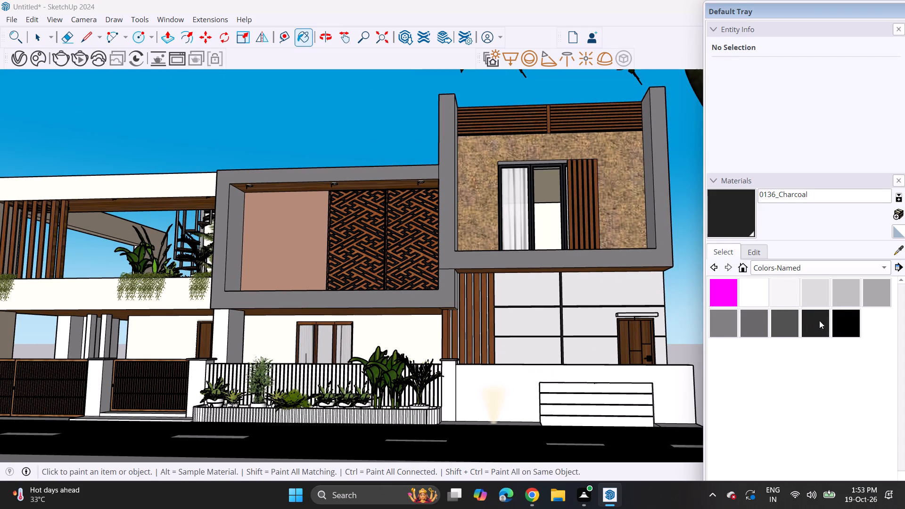
left_click(896, 253)
left_click(844, 296)
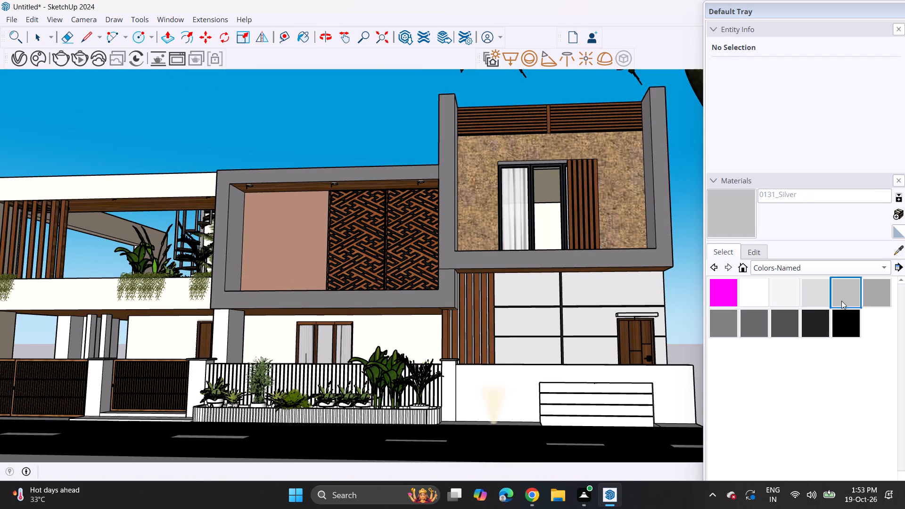
left_click(525, 384)
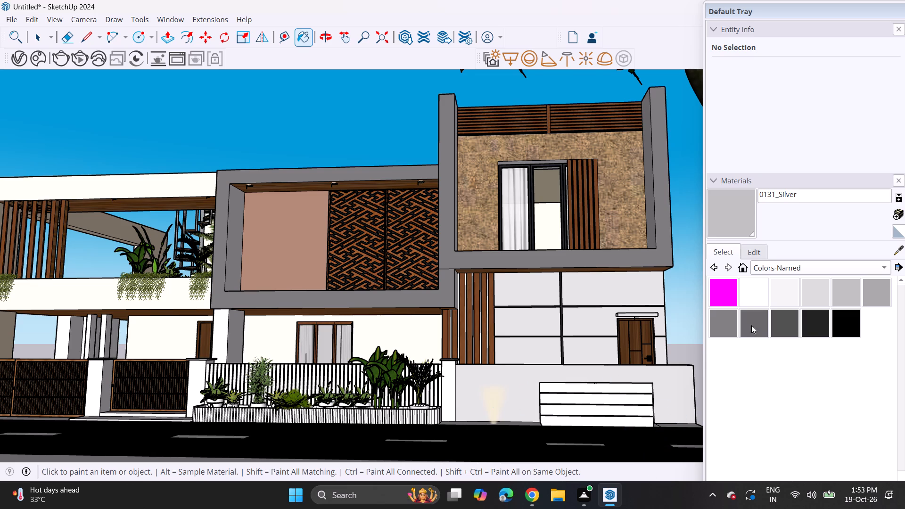
Paint the four horizontal bands on the silver boundary wall with 0099_LightSteelBlue from the Colors-Named collection.
scroll(789, 351, "up", 2)
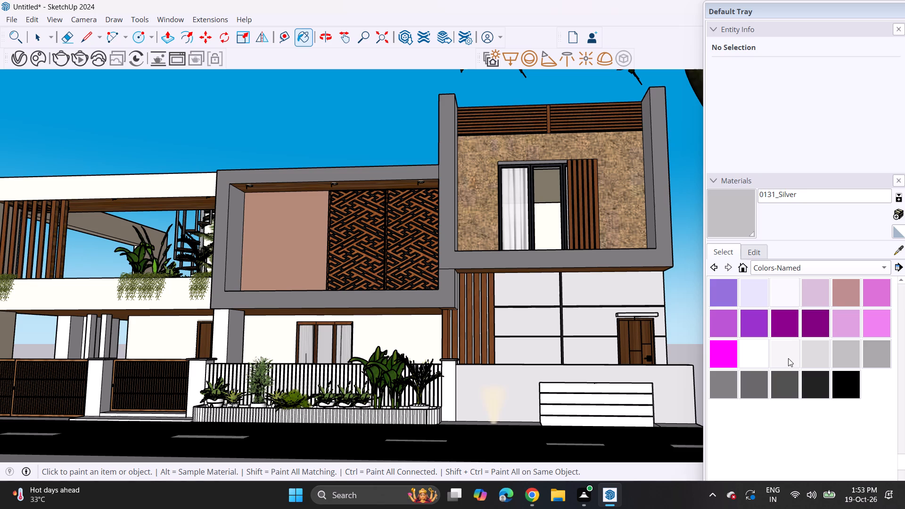
scroll(783, 360, "up", 4)
scroll(782, 360, "down", 1)
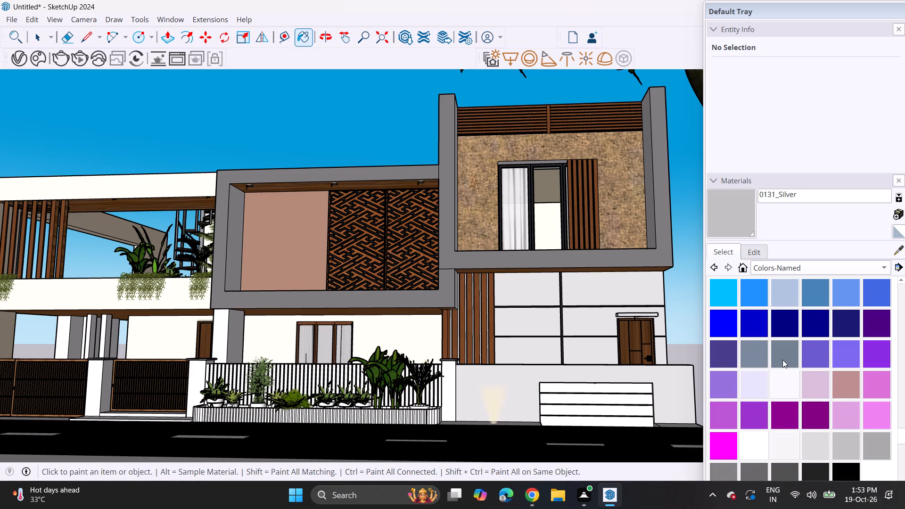
scroll(782, 360, "up", 1)
left_click(769, 319)
left_click(780, 324)
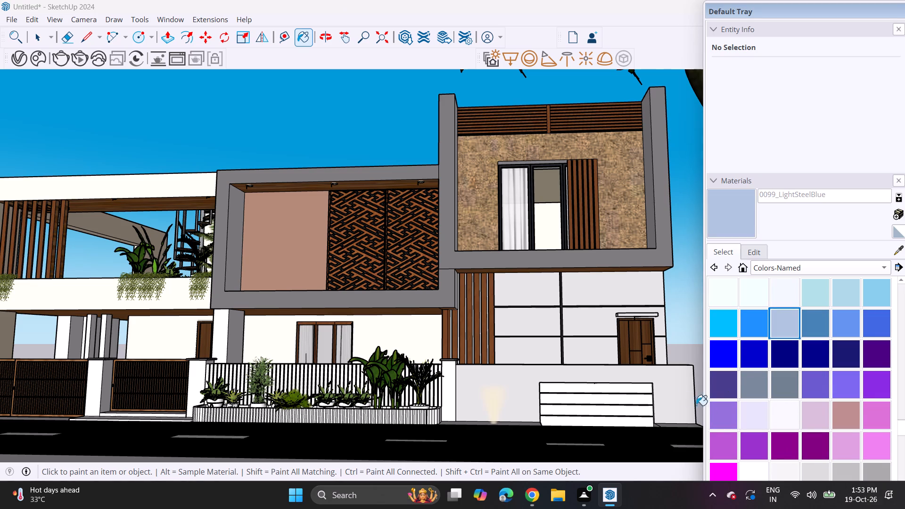
left_click(638, 387)
left_click(642, 403)
left_click(637, 413)
left_click(639, 426)
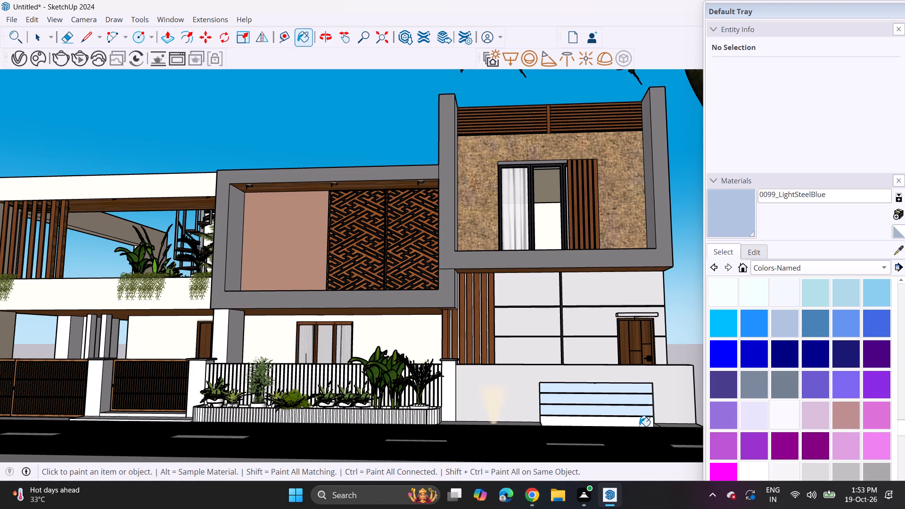
Lower the brightness of 0099_LightSteelBlue to a dark slate blue-grey for the boundary wall bands.
left_click(746, 252)
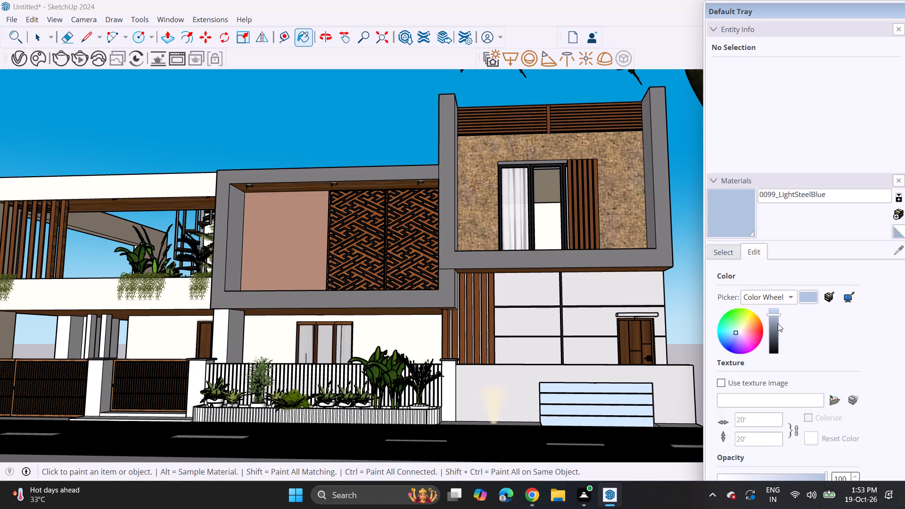
left_click(778, 319)
left_click(778, 327)
left_click(778, 335)
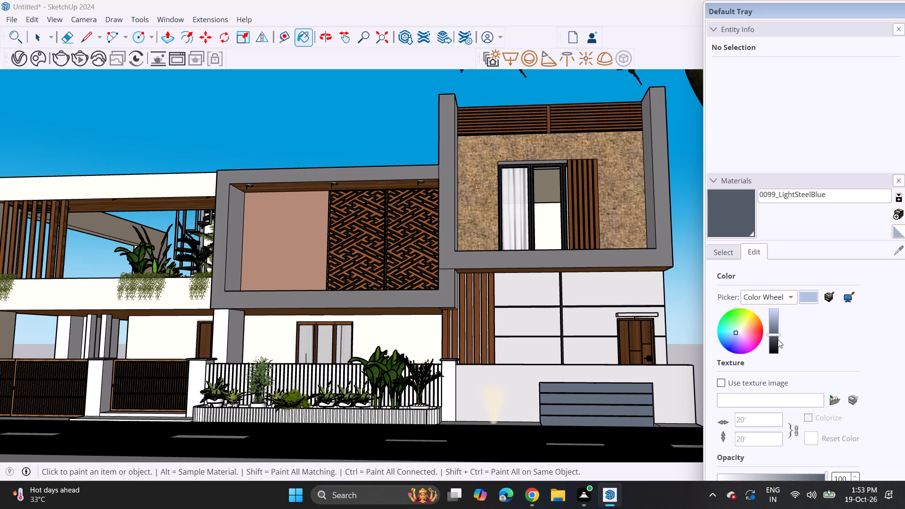
left_click(778, 339)
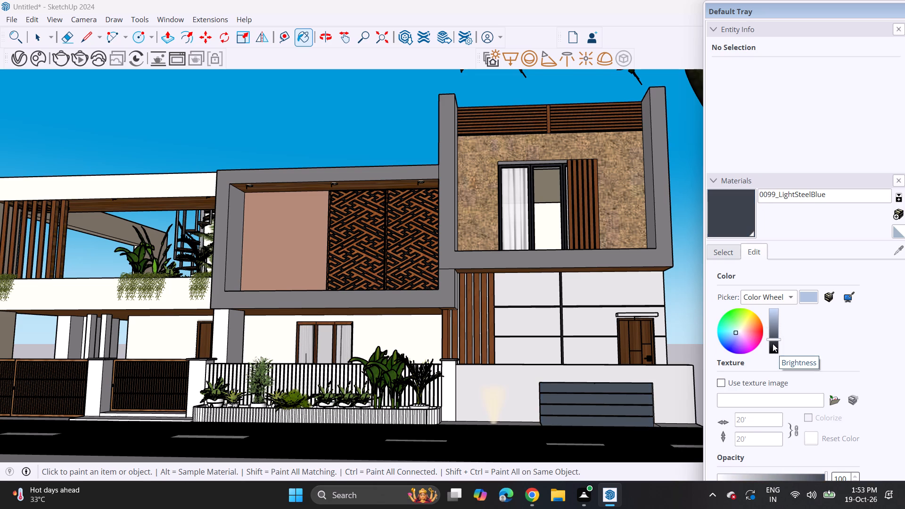
left_click(773, 343)
left_click(773, 335)
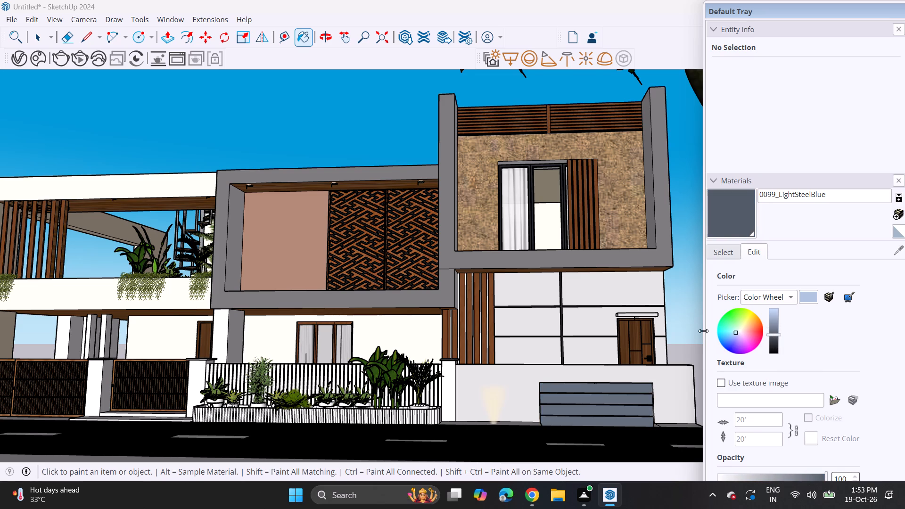
key("space")
left_click(678, 330)
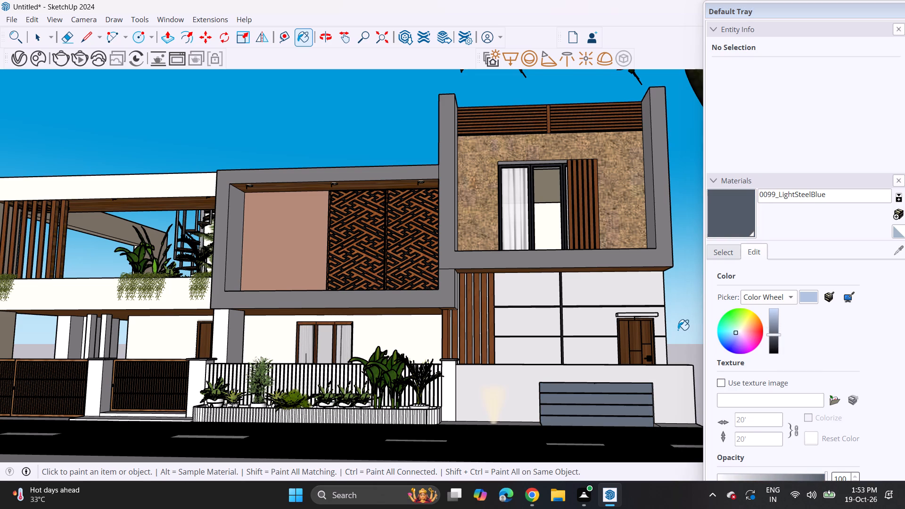
key("space")
left_click(678, 330)
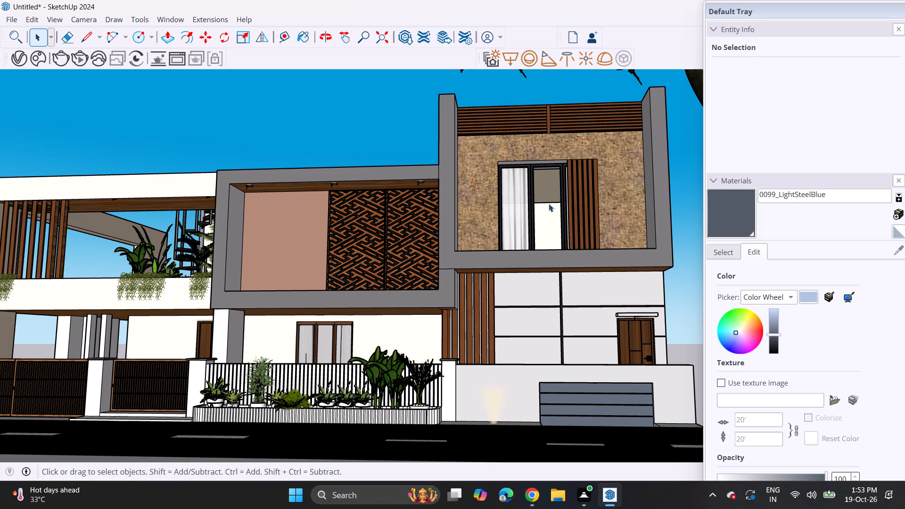
Sample 0029_BlanchedAlmond from the white balcony parapet and paint the room's interior wall behind the upper-floor window with it.
middle_click_drag(550, 189, 558, 211)
scroll(546, 192, "up", 5)
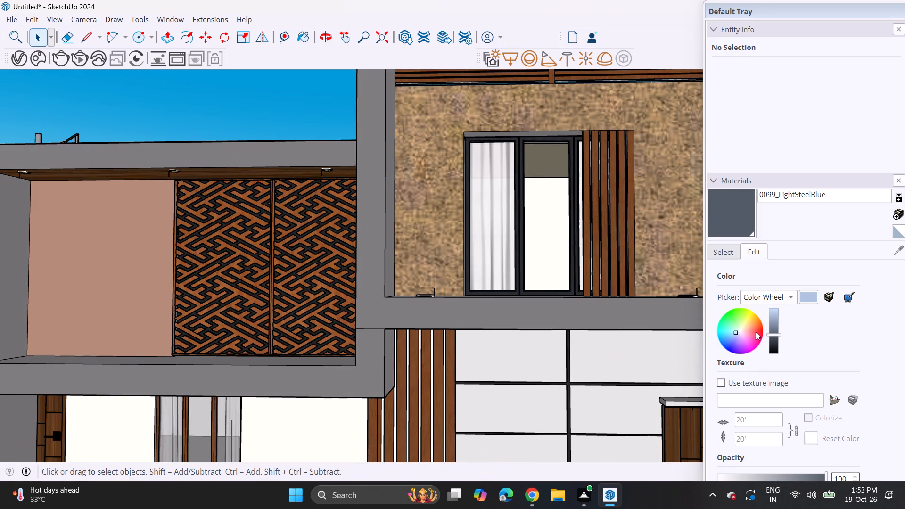
left_click(732, 257)
left_click(897, 250)
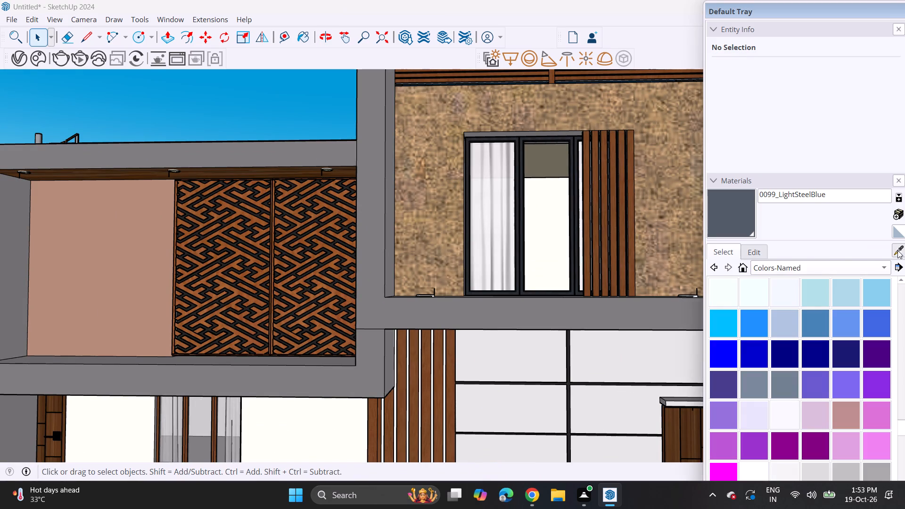
scroll(417, 278, "down", 8)
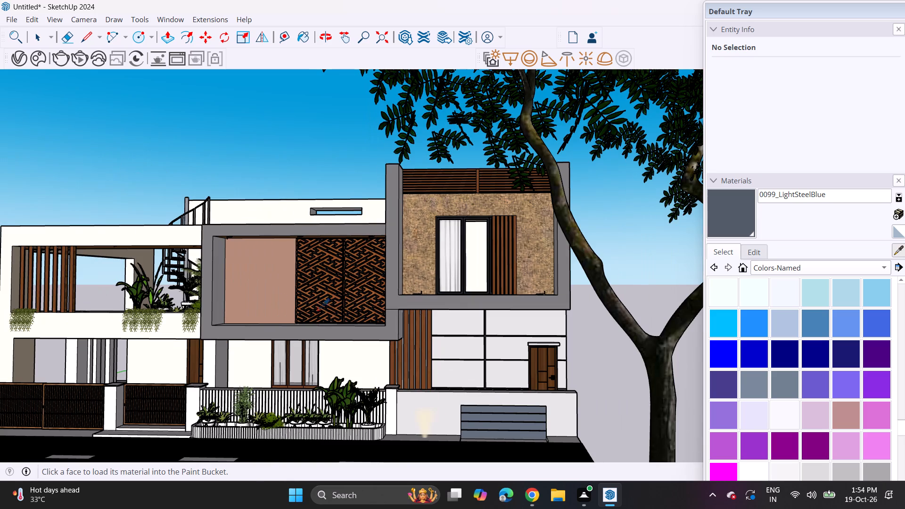
left_click(106, 324)
scroll(433, 240, "up", 4)
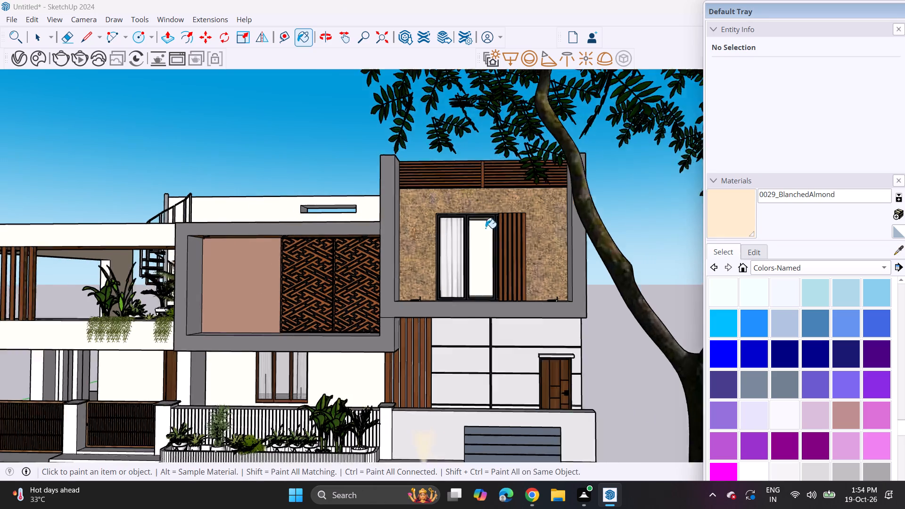
scroll(542, 224, "up", 20)
scroll(542, 224, "up", 5)
middle_click_drag(377, 318, 377, 318)
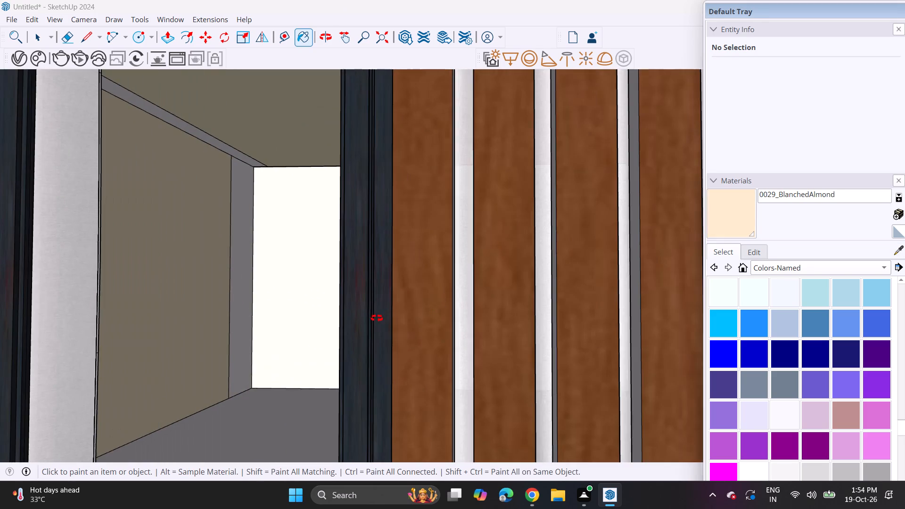
middle_click_drag(377, 318, 774, 295)
middle_click_drag(156, 324, 670, 275, "shift")
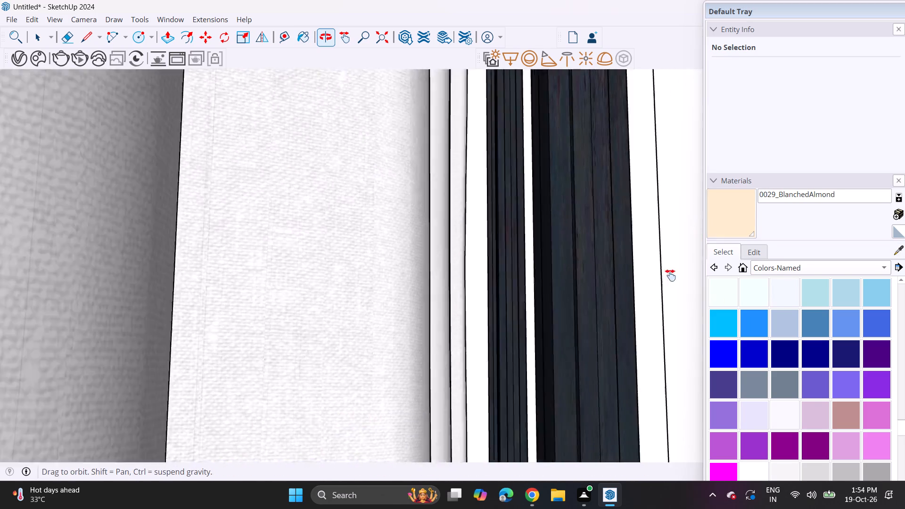
middle_click_drag(670, 275, 739, 267, "shift")
middle_click_drag(192, 281, 904, 225, "shift")
middle_click_drag(107, 244, 876, 232, "shift")
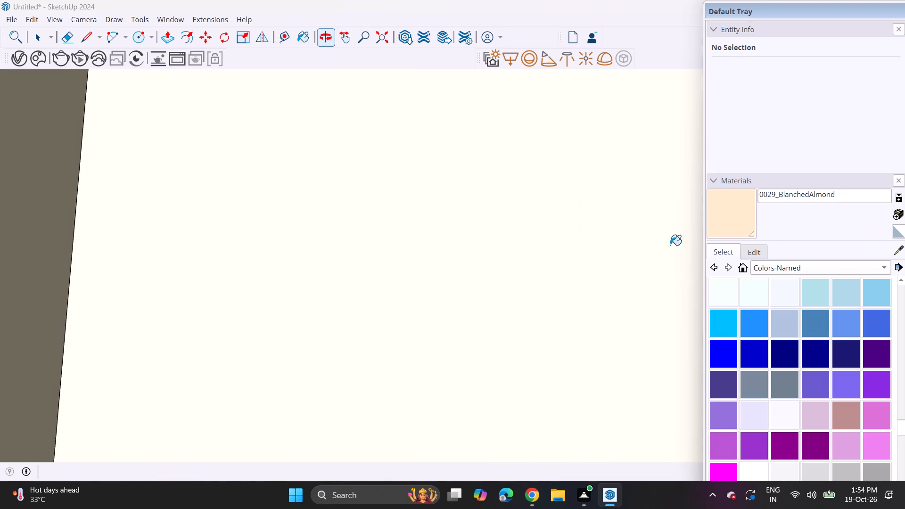
middle_click_drag(69, 314, 827, 314, "shift")
middle_click_drag(251, 369, 0, 380, "shift")
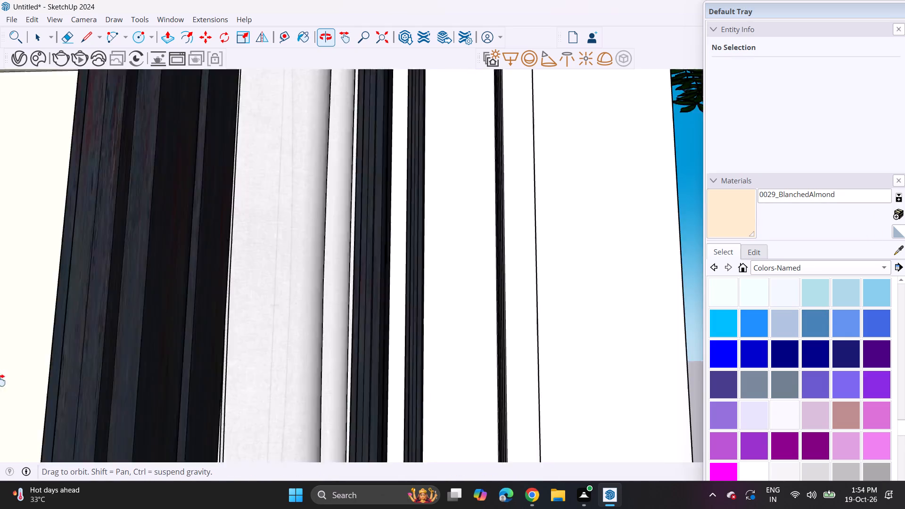
middle_click_drag(0, 380, 0, 406, "shift")
middle_click_drag(354, 348, 371, 192, "shift")
middle_click_drag(52, 407, 75, 407, "shift")
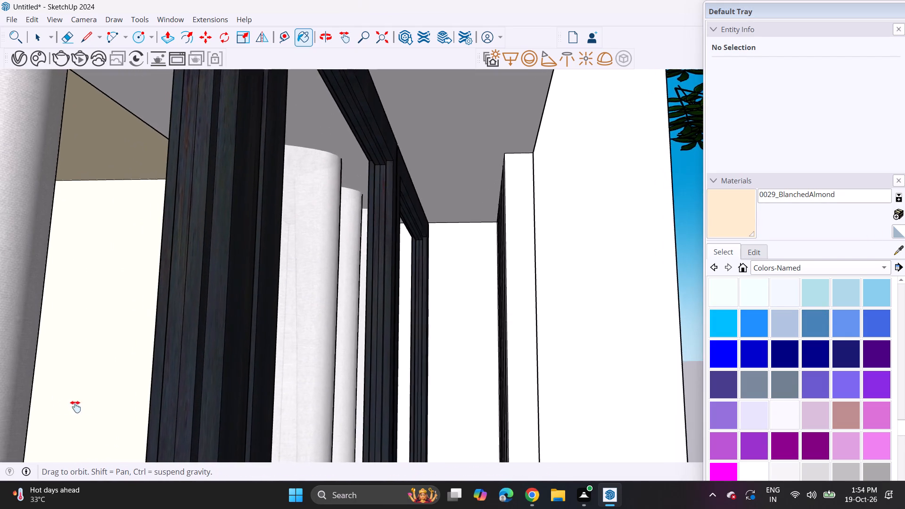
middle_click_drag(75, 407, 790, 327, "shift")
middle_click_drag(262, 374, 287, 377, "shift")
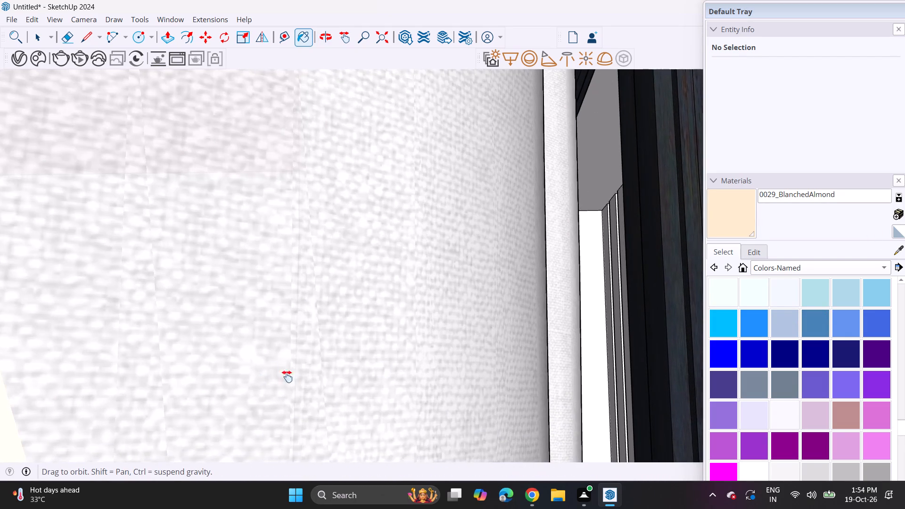
middle_click_drag(287, 377, 827, 313, "shift")
middle_click_drag(184, 362, 542, 354, "shift")
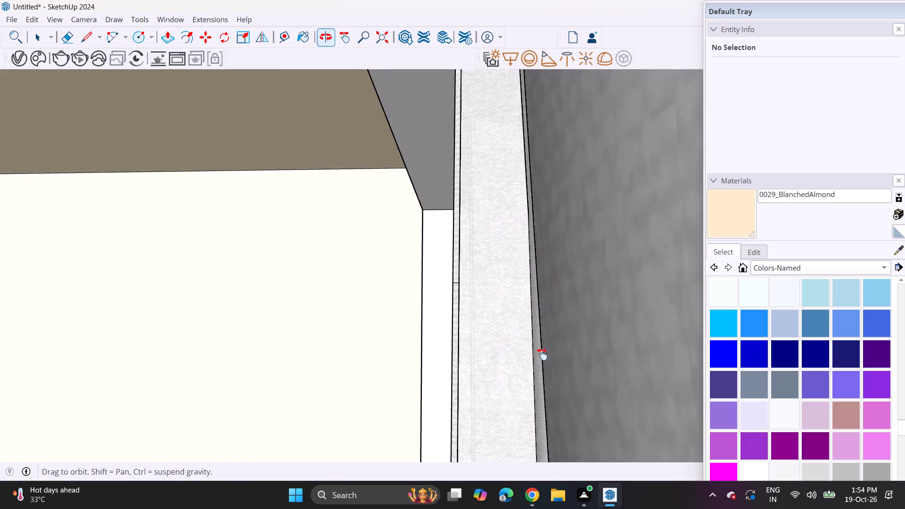
middle_click_drag(542, 354, 536, 349, "shift")
scroll(542, 354, "up", 1)
left_click(301, 324)
middle_click_drag(237, 341, 436, 330, "shift")
left_click(430, 320)
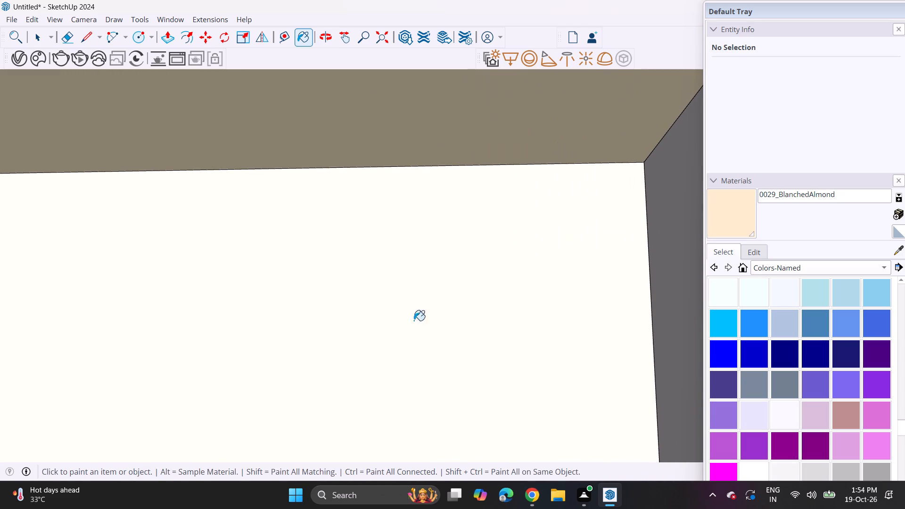
Apply 0029_BlanchedAlmond to the ground-floor wall around the window and the white balcony frame above the gates.
middle_click_drag(252, 289, 167, 277)
middle_click_drag(124, 286, 499, 315, "shift")
middle_click_drag(395, 330, 352, 334)
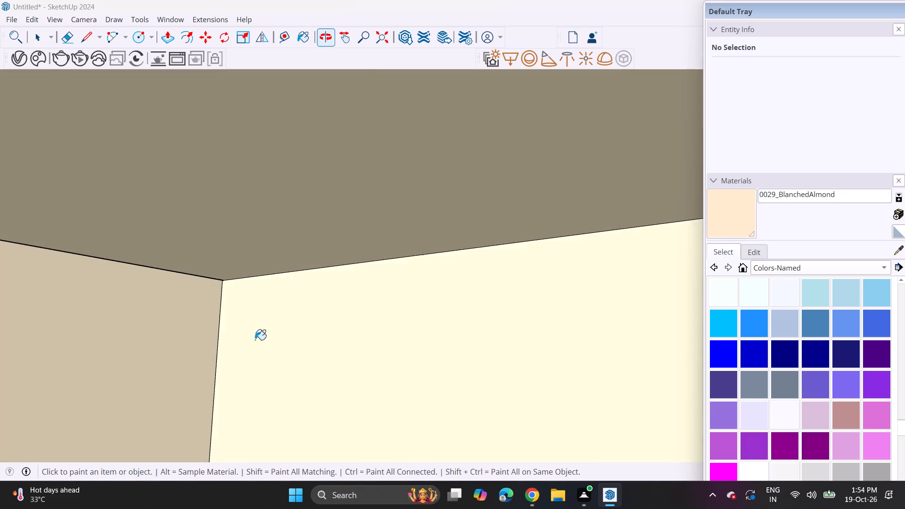
middle_click_drag(27, 406, 0, 426)
scroll(18, 375, "down", 12)
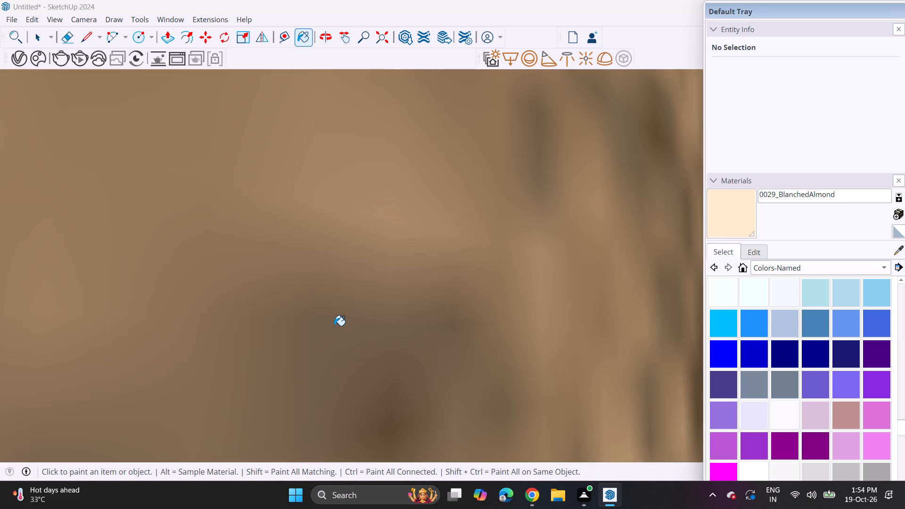
scroll(334, 326, "down", 4)
middle_click_drag(534, 301, 225, 305)
left_click(385, 37)
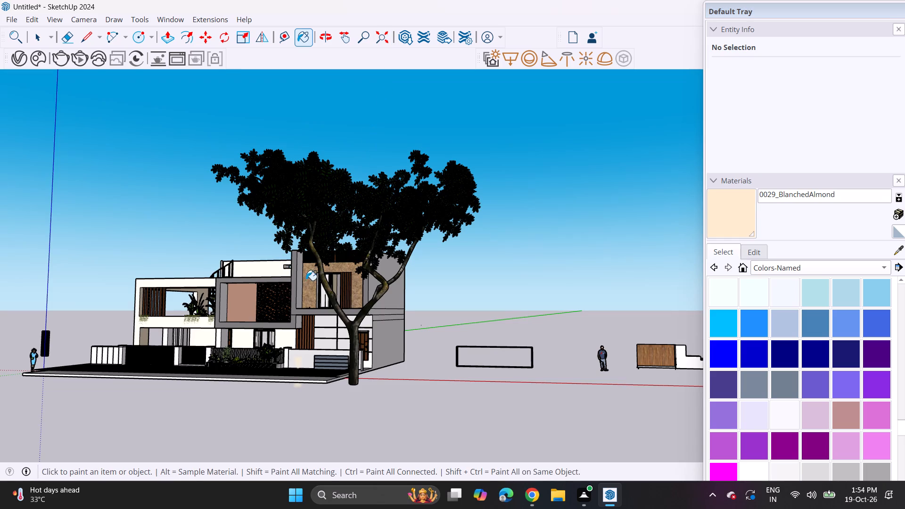
scroll(197, 348, "down", 1)
middle_click_drag(114, 372, 286, 360)
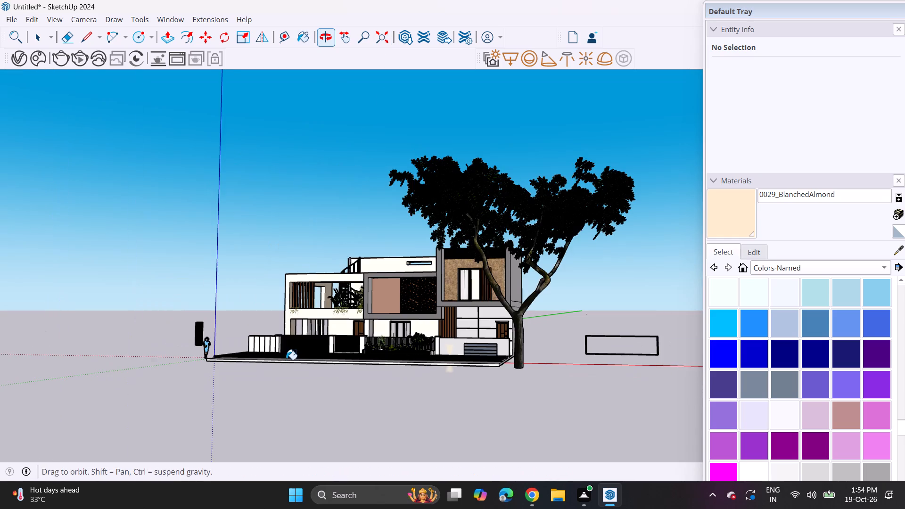
middle_click_drag(291, 347, 351, 353)
scroll(401, 344, "up", 10)
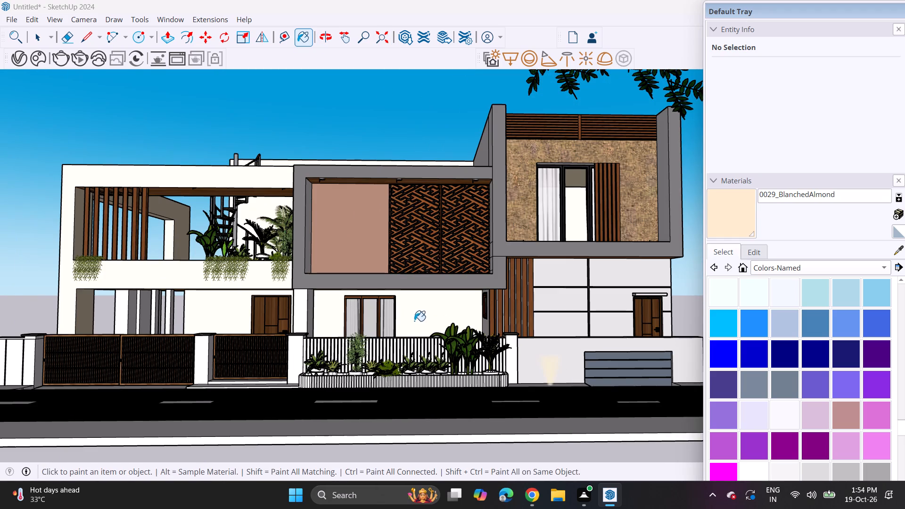
left_click(414, 319)
left_click(338, 309)
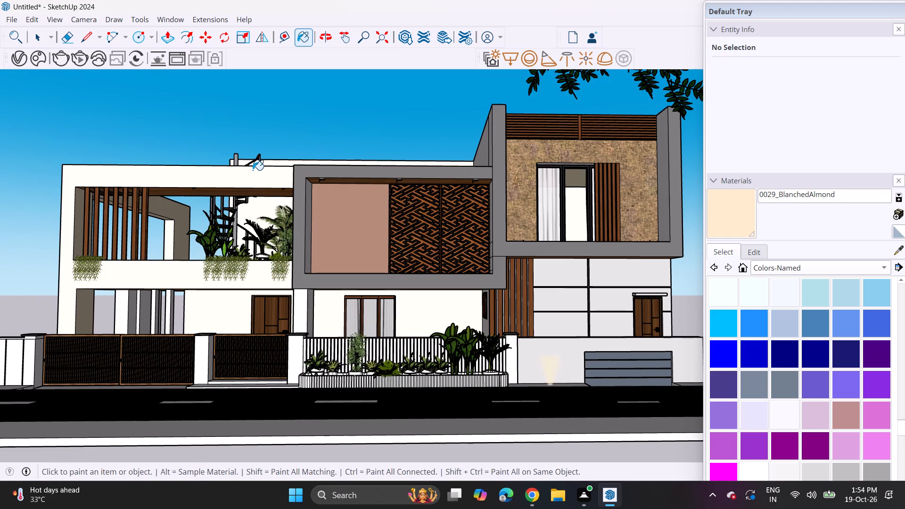
left_click(253, 170)
left_click(253, 205)
Paint the ground-floor walls, front column, balcony frame and balcony back wall with 0032_Moccasin from the Colors-Named collection.
scroll(811, 385, "down", 4)
scroll(794, 365, "up", 15)
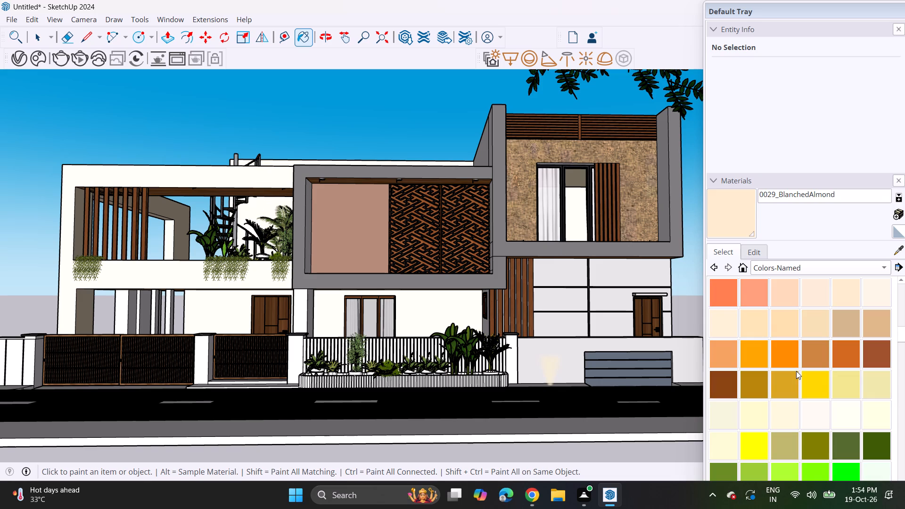
left_click(764, 315)
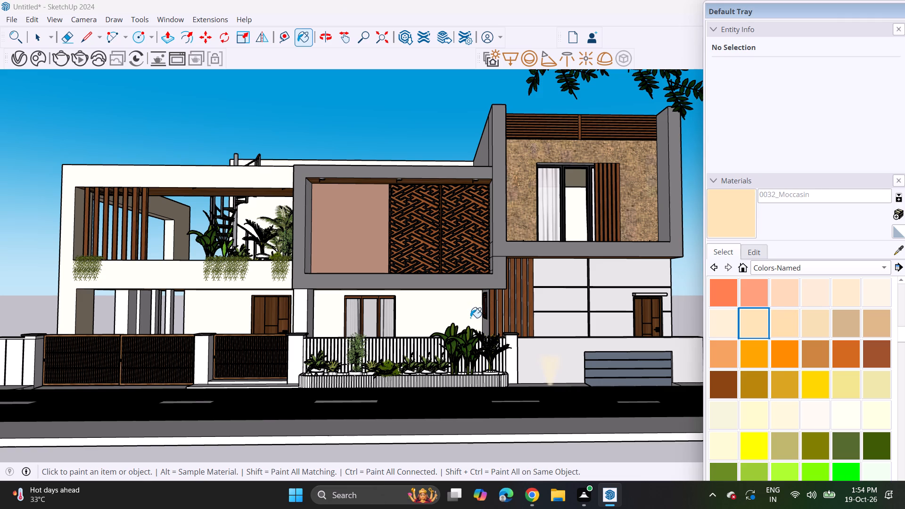
left_click(470, 318)
left_click(301, 302)
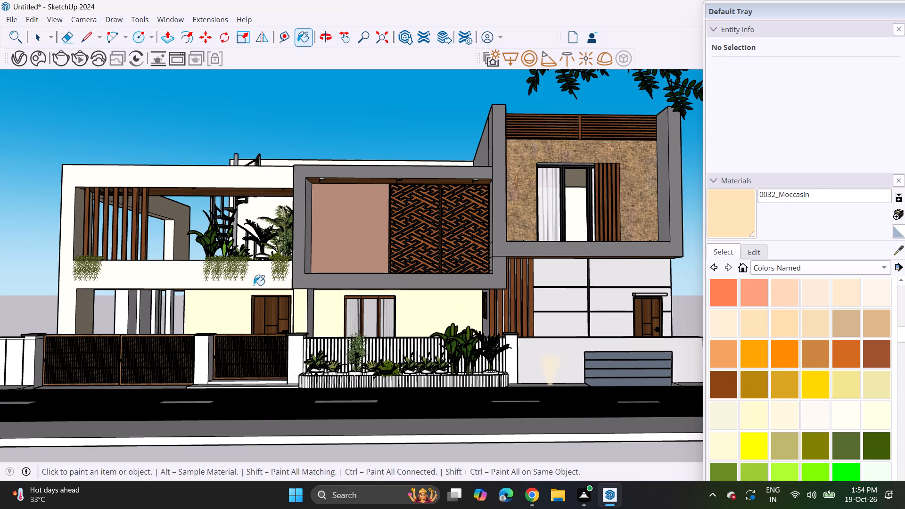
left_click(166, 277)
left_click(258, 213)
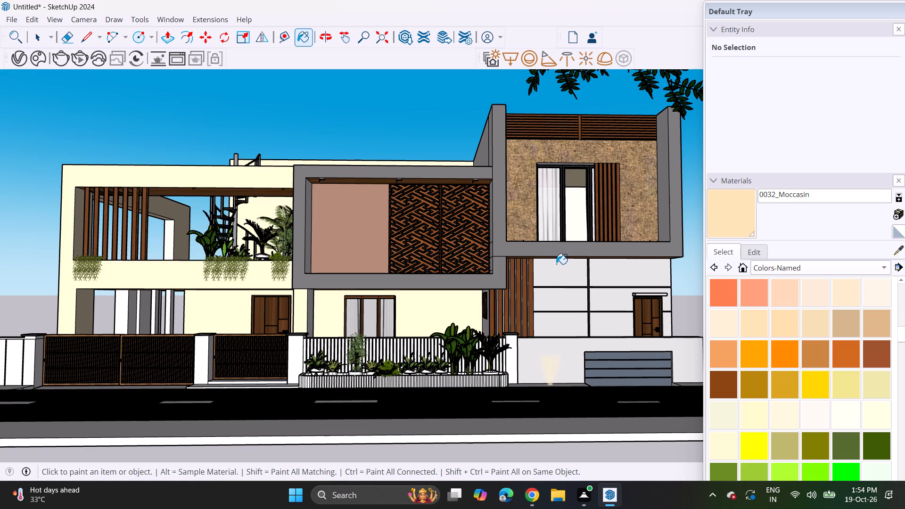
left_click(485, 325)
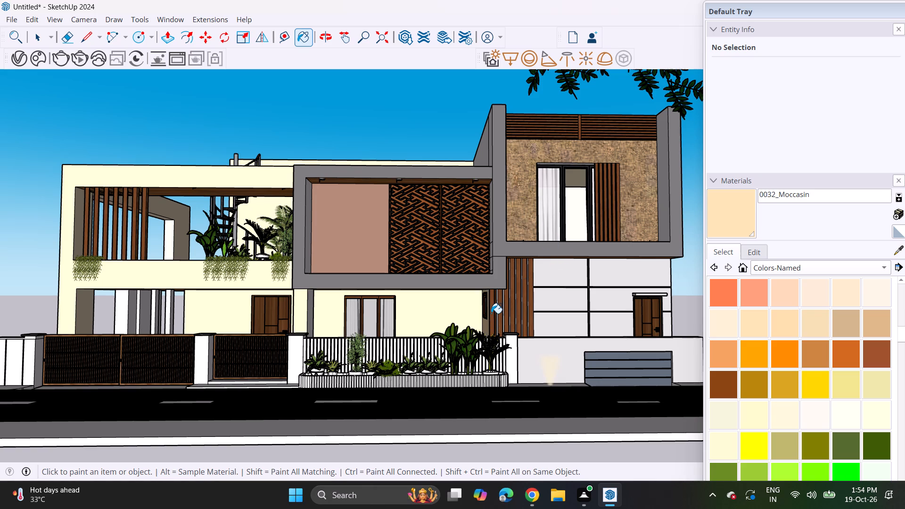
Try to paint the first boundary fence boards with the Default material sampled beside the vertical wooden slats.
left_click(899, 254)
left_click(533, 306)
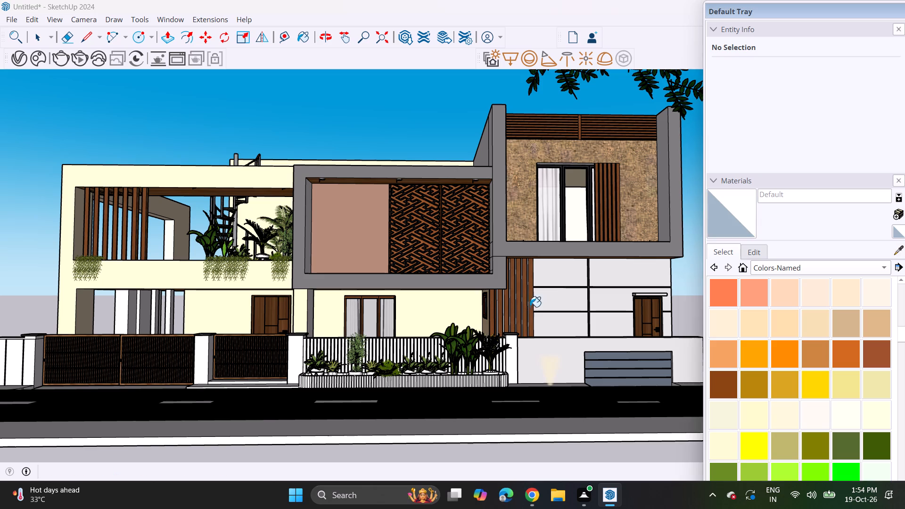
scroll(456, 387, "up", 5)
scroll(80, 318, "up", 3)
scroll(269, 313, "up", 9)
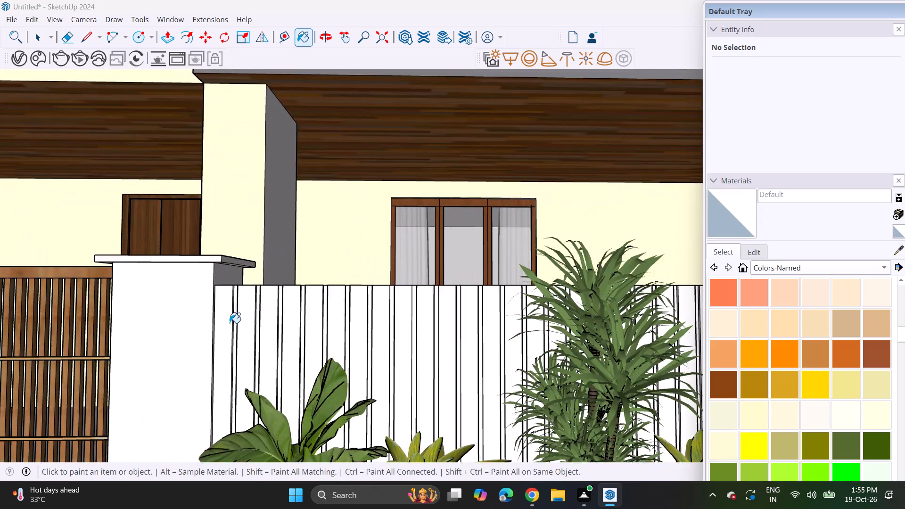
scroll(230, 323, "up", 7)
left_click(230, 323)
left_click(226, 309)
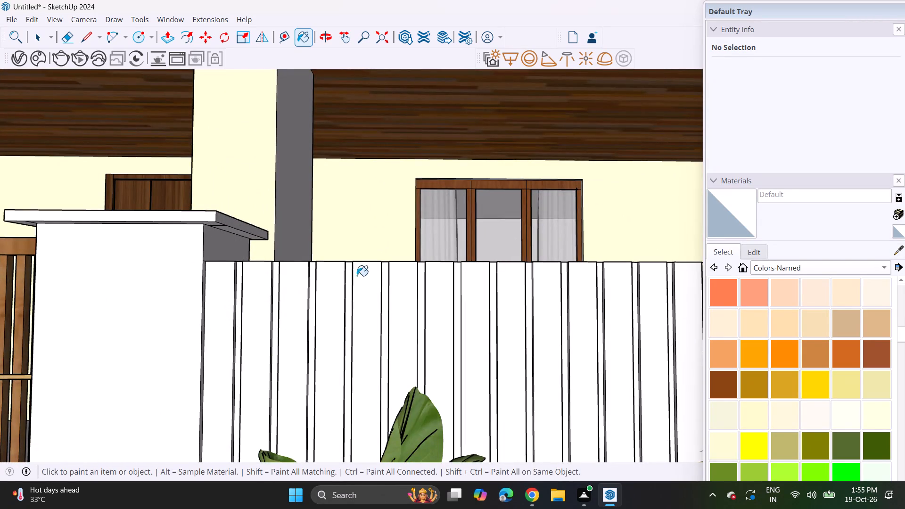
Sample Wood Veneer 01 from the vertical wooden slats and paint the first six wide fence boards beside the gate pillar.
left_click(894, 251)
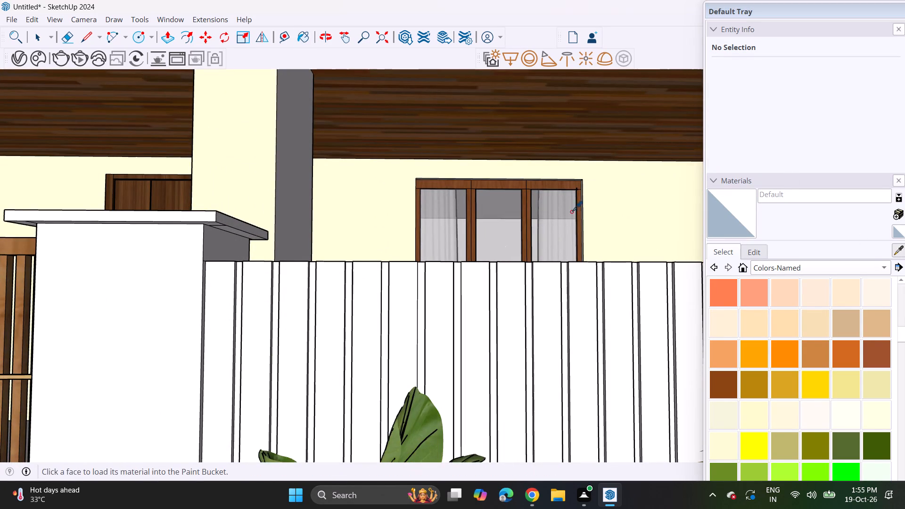
scroll(571, 212, "down", 11)
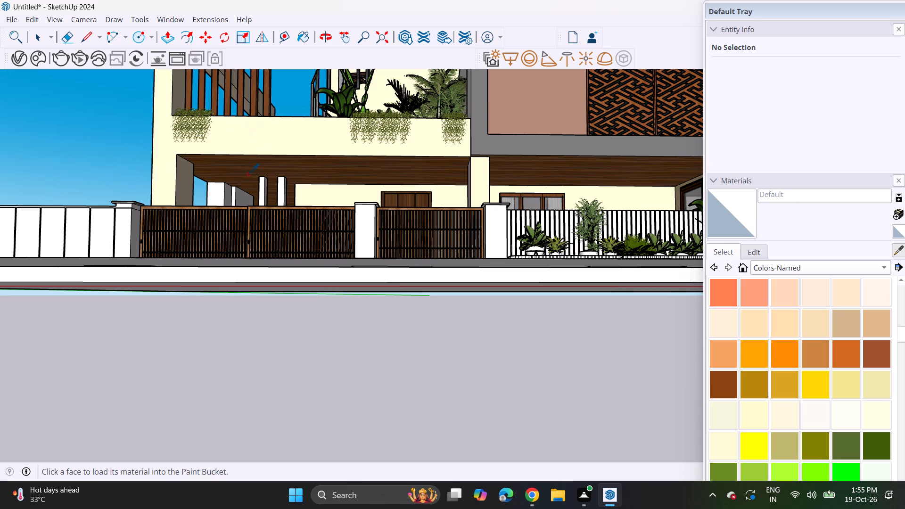
middle_click_drag(411, 201, 271, 194)
scroll(587, 99, "up", 3)
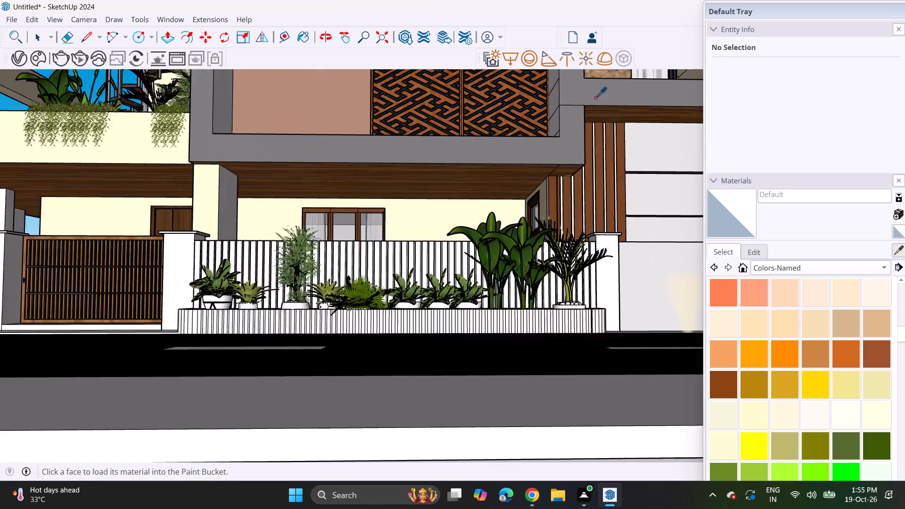
scroll(595, 98, "up", 2)
left_click(599, 161)
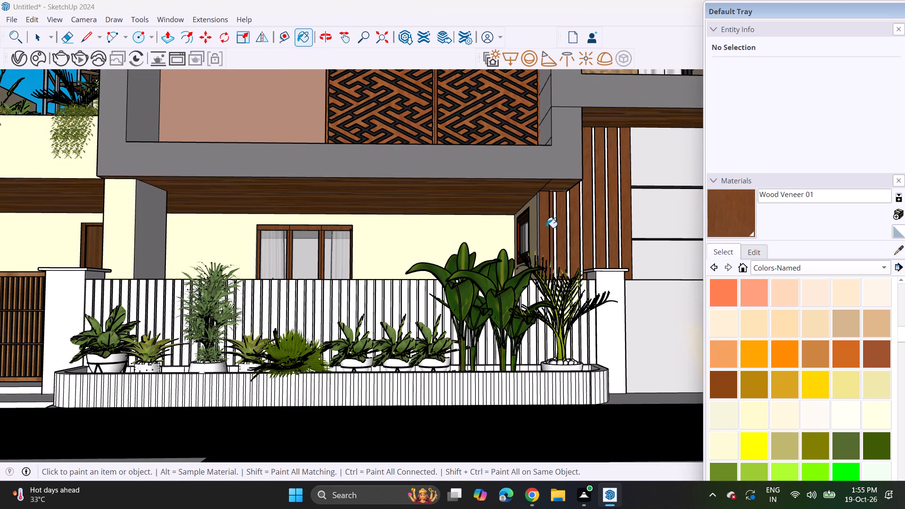
scroll(110, 270, "up", 5)
scroll(99, 306, "up", 5)
left_click(72, 287)
left_click(91, 293)
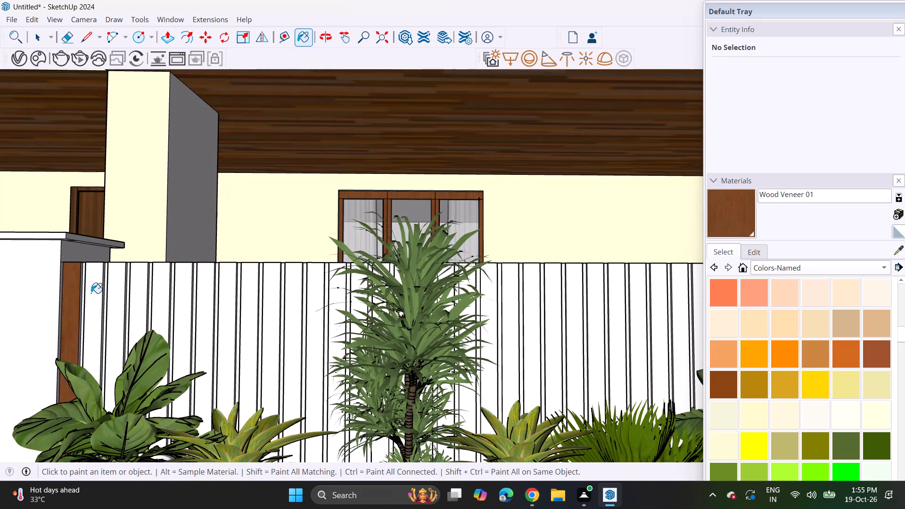
scroll(125, 299, "up", 4)
left_click(113, 288)
left_click(151, 287)
left_click(181, 283)
left_click(212, 282)
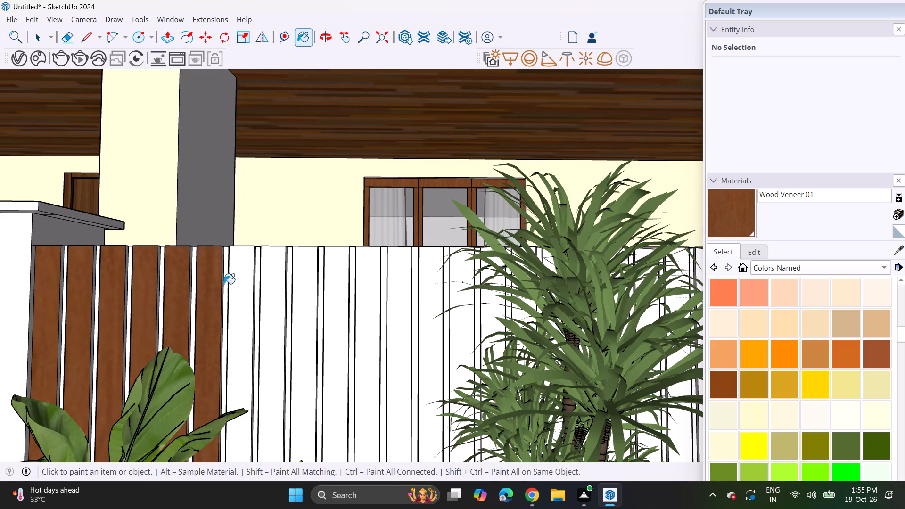
Paint the following wide fence boards with Wood Veneer 01 as far as the tall potted plant.
left_click(243, 284)
left_click(282, 281)
left_click(306, 277)
left_click(321, 280)
left_click(338, 286)
left_click_drag(361, 287, 362, 288)
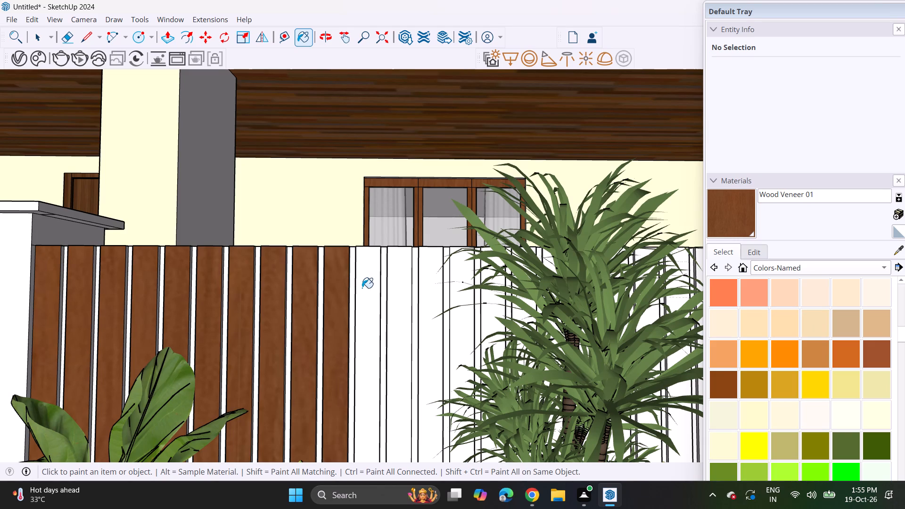
left_click_drag(362, 288, 366, 289)
left_click(395, 292)
Paint the wide fence boards behind the tall potted plant with Wood Veneer 01.
scroll(399, 295, "down", 4)
middle_click_drag(395, 296, 190, 272)
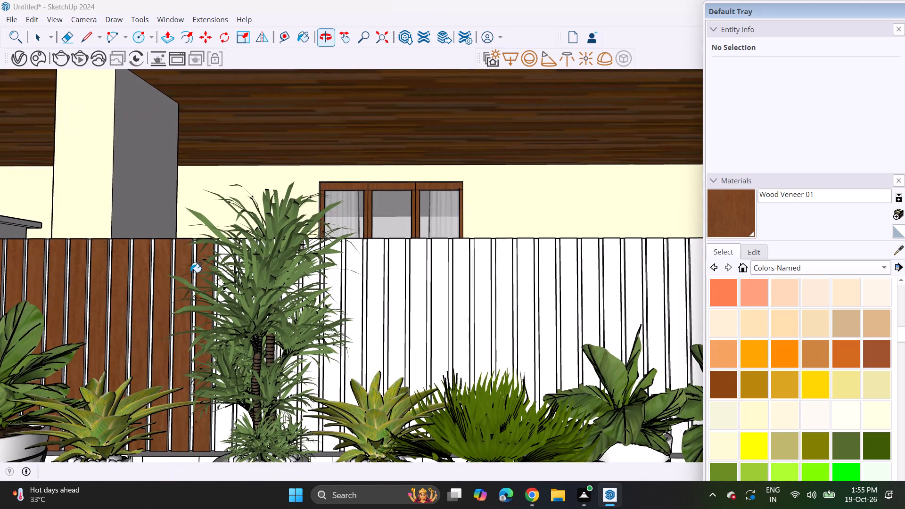
scroll(218, 272, "up", 3)
middle_click_drag(227, 260, 248, 380)
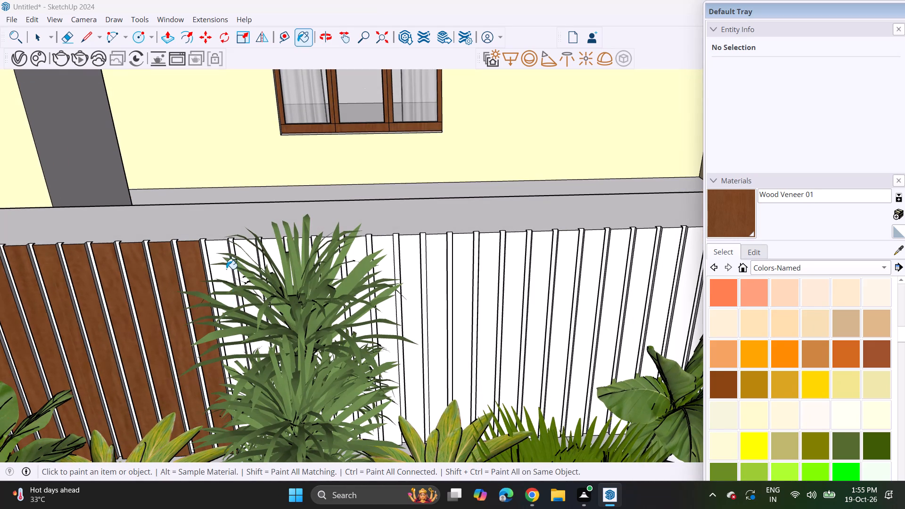
left_click(220, 254)
left_click(239, 249)
left_click(226, 247)
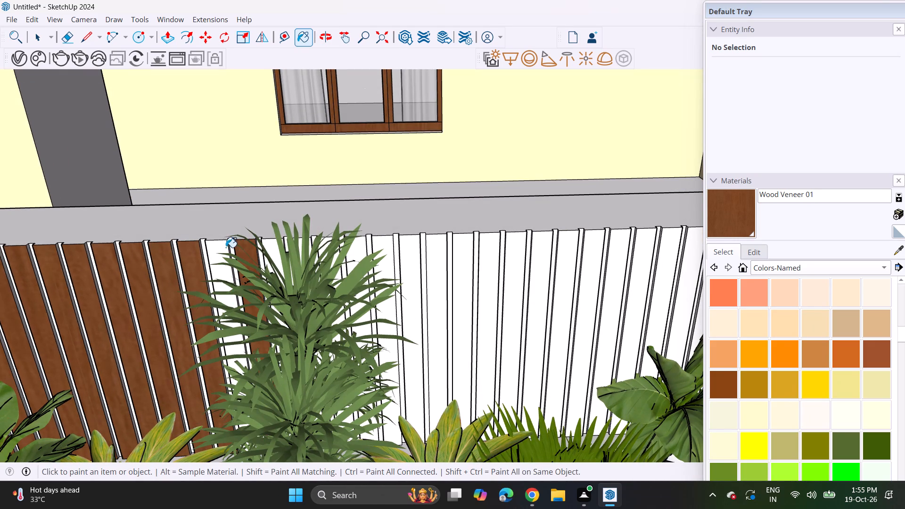
middle_click_drag(267, 248, 243, 294, "shift")
middle_click_drag(256, 272, 256, 347)
scroll(250, 306, "up", 3)
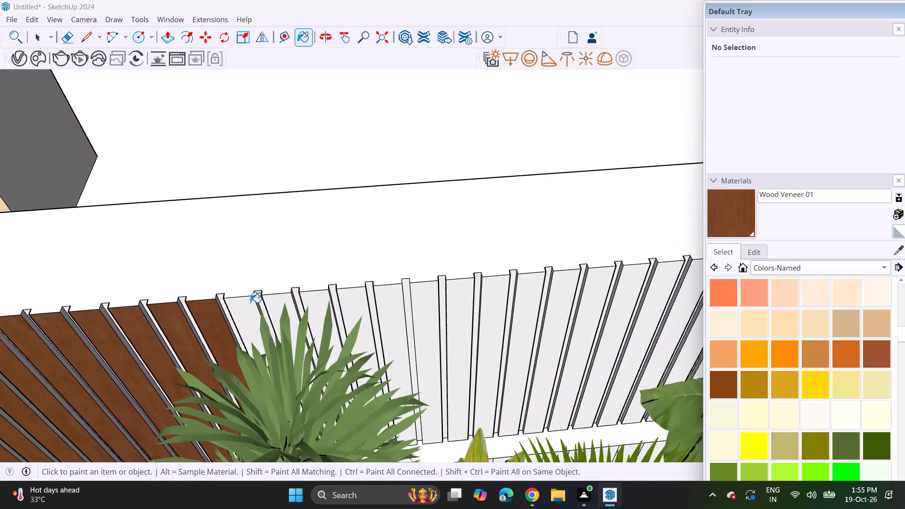
left_click(250, 301)
left_click(290, 308)
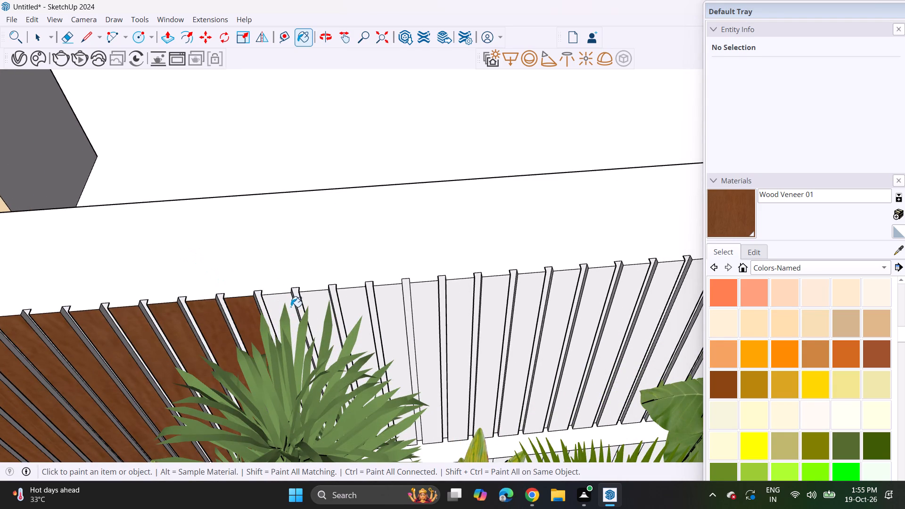
left_click(317, 299)
left_click(354, 307)
left_click(397, 313)
left_click_drag(427, 313, 437, 316)
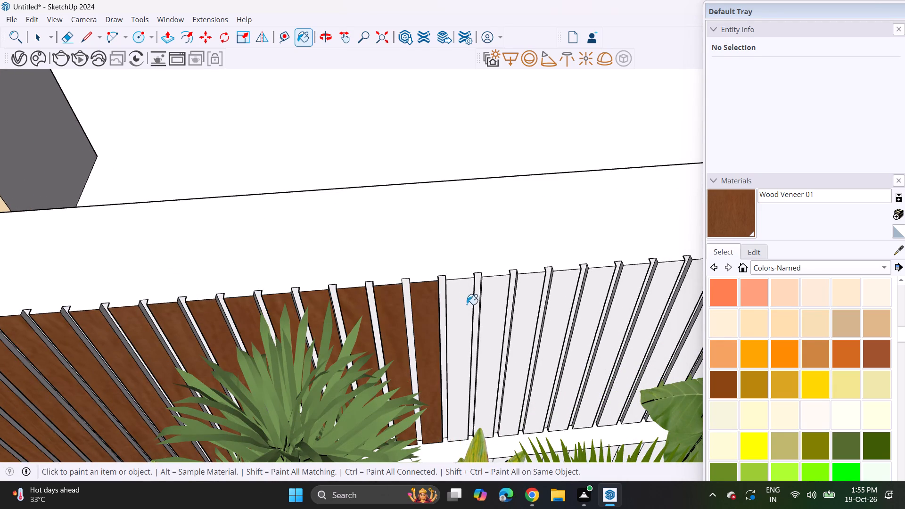
Paint the wide fence boards between the tall potted plant and the leafy white-potted plants with Wood Veneer 01.
left_click(467, 306)
left_click(493, 308)
left_click_drag(519, 315, 526, 319)
left_click_drag(552, 319, 556, 321)
middle_click_drag(565, 329, 242, 345)
left_click(272, 330)
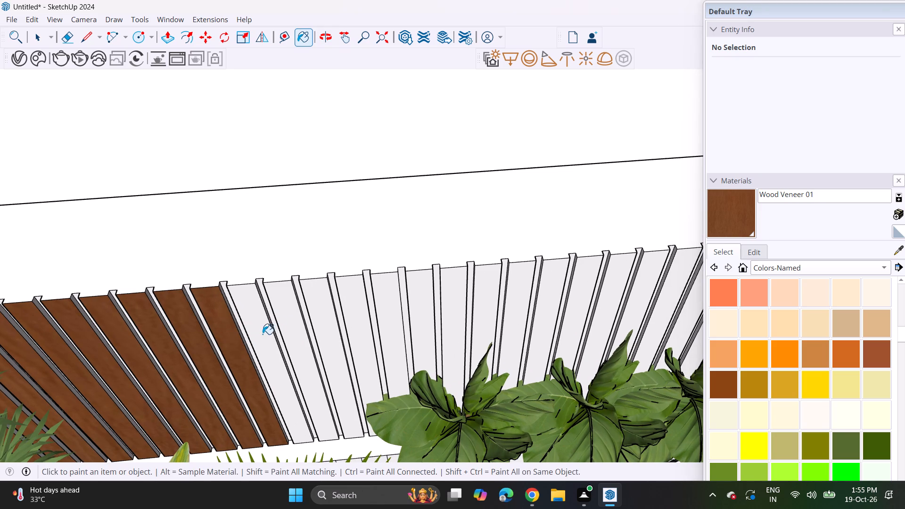
left_click(263, 334)
left_click(301, 326)
left_click(328, 331)
left_click(366, 338)
left_click(400, 332)
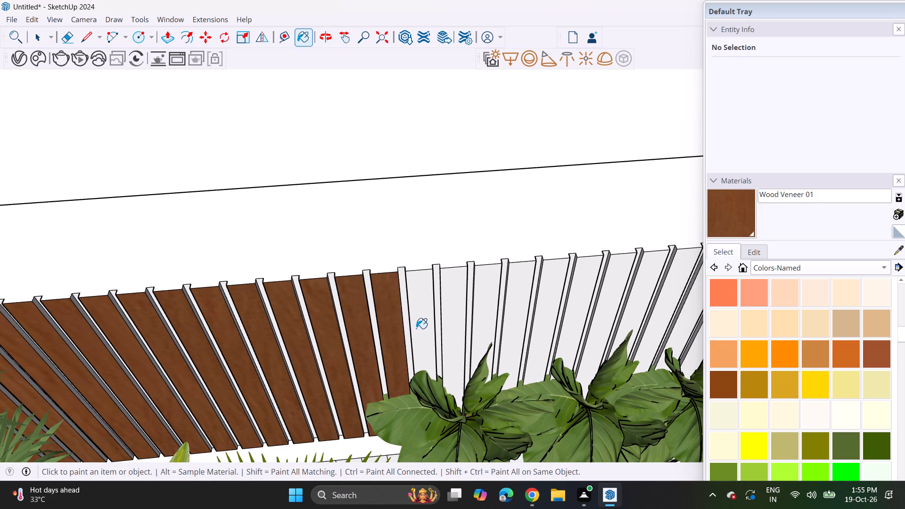
Paint the wide fence boards behind the leafy white-potted plants with Wood Veneer 01, filling in the skipped board.
left_click_drag(419, 328, 424, 329)
left_click(444, 324)
left_click_drag(463, 319, 470, 319)
left_click_drag(482, 316, 491, 319)
left_click_drag(507, 316, 520, 317)
left_click_drag(531, 316, 539, 319)
left_click_drag(547, 319, 562, 319)
left_click_drag(567, 319, 573, 320)
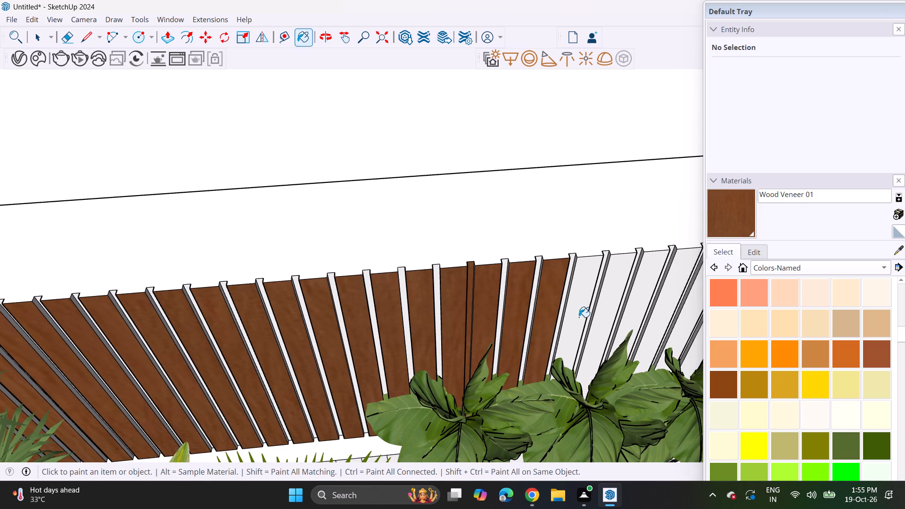
left_click_drag(581, 318, 593, 317)
left_click_drag(602, 315, 626, 312)
left_click_drag(644, 308, 661, 309)
left_click_drag(669, 309, 675, 312)
middle_click_drag(655, 312, 412, 336)
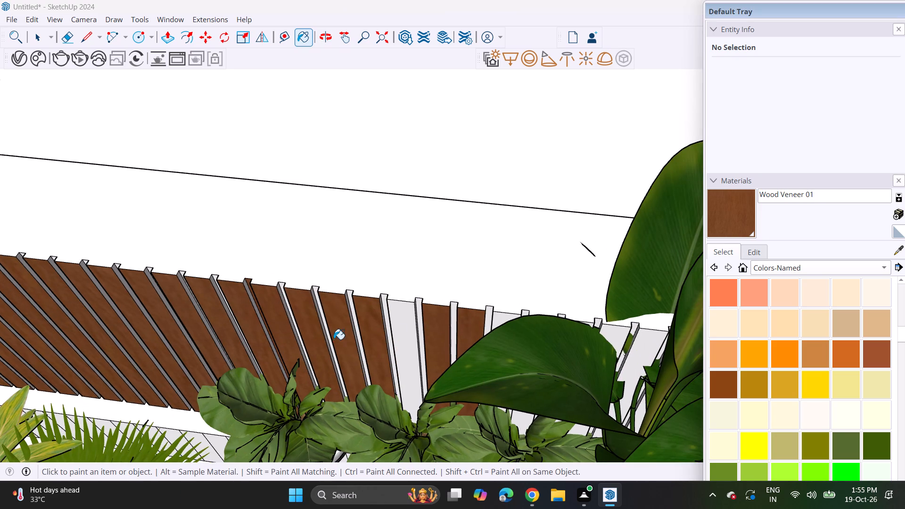
left_click(397, 339)
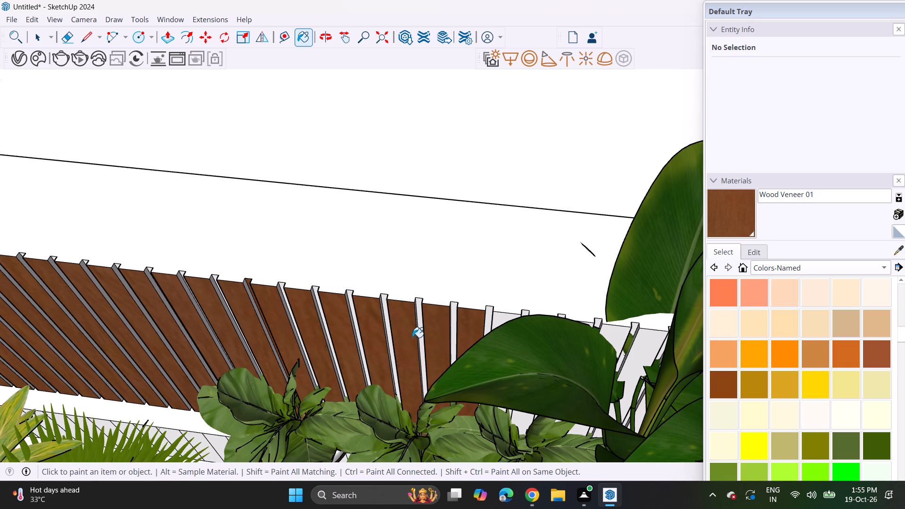
Paint the wide fence boards leading up to and behind the first large broad-leaved plant with Wood Veneer 01.
middle_click_drag(403, 331, 176, 267, "shift")
middle_click_drag(222, 262, 229, 49)
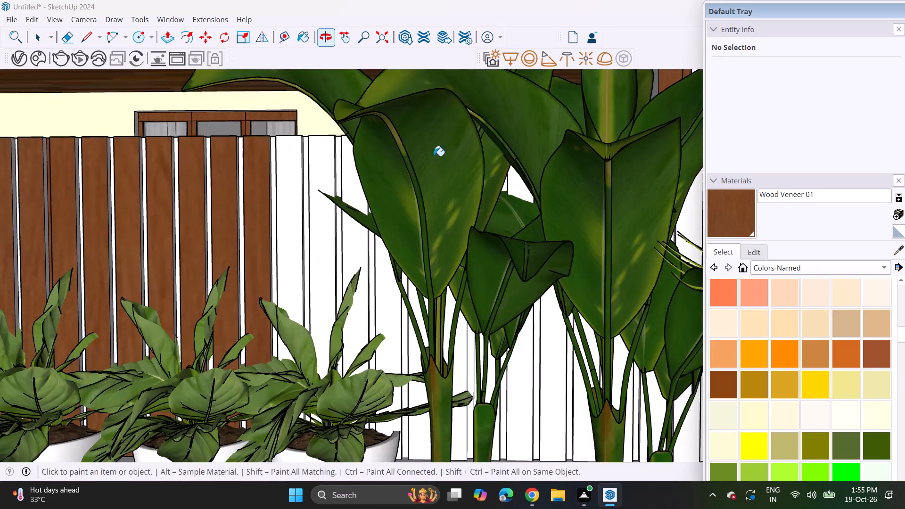
middle_click_drag(436, 182, 417, 157)
scroll(417, 157, "up", 1)
left_click_drag(296, 246, 301, 252)
left_click(337, 252)
left_click(316, 259)
left_click(284, 255)
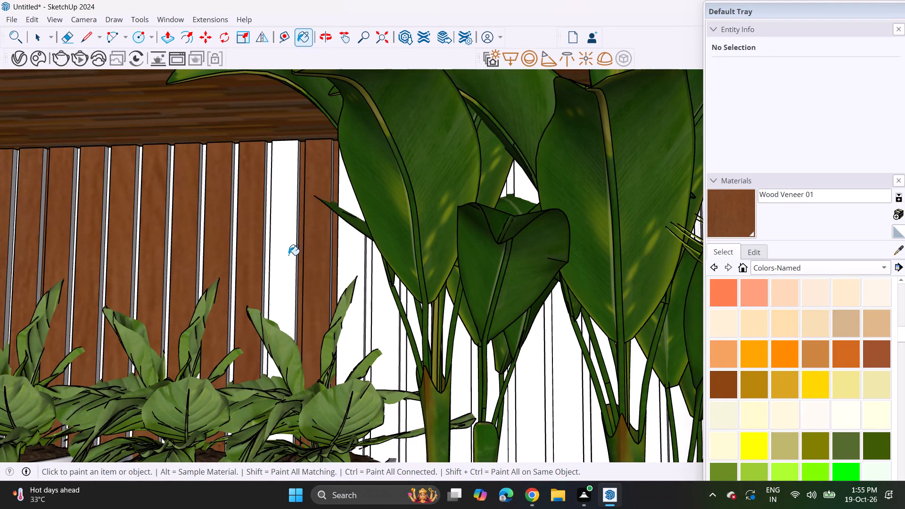
left_click(365, 244)
left_click_drag(379, 252, 379, 264)
left_click_drag(356, 279, 358, 286)
left_click(371, 298)
left_click_drag(380, 307, 386, 314)
left_click_drag(403, 318, 412, 328)
left_click_drag(424, 331, 428, 335)
left_click_drag(449, 335, 457, 343)
left_click_drag(471, 342, 475, 348)
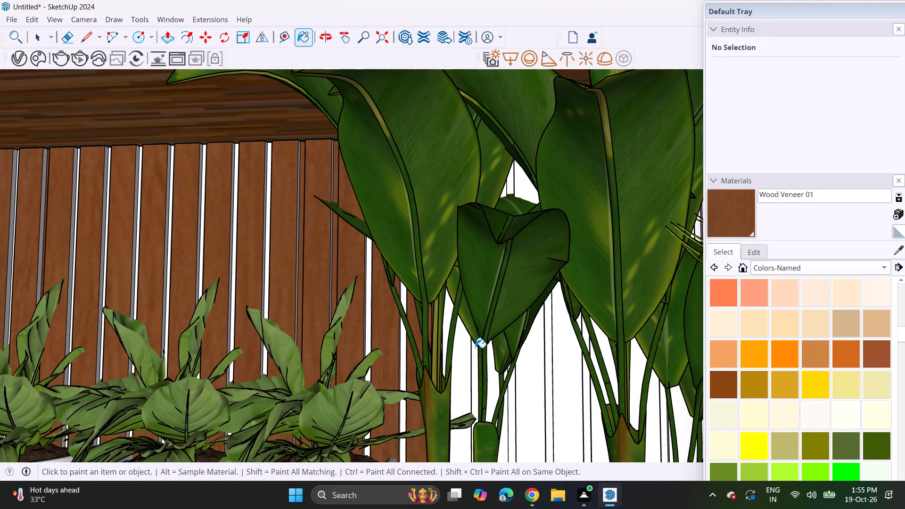
Paint the wide fence boards visible between the stems of the large broad-leaved plants with Wood Veneer 01.
left_click_drag(475, 348, 477, 349)
left_click_drag(485, 355, 480, 369)
left_click_drag(482, 367, 524, 377)
left_click(526, 376)
left_click(526, 380)
left_click_drag(509, 397, 510, 401)
left_click(503, 413)
left_click(487, 389)
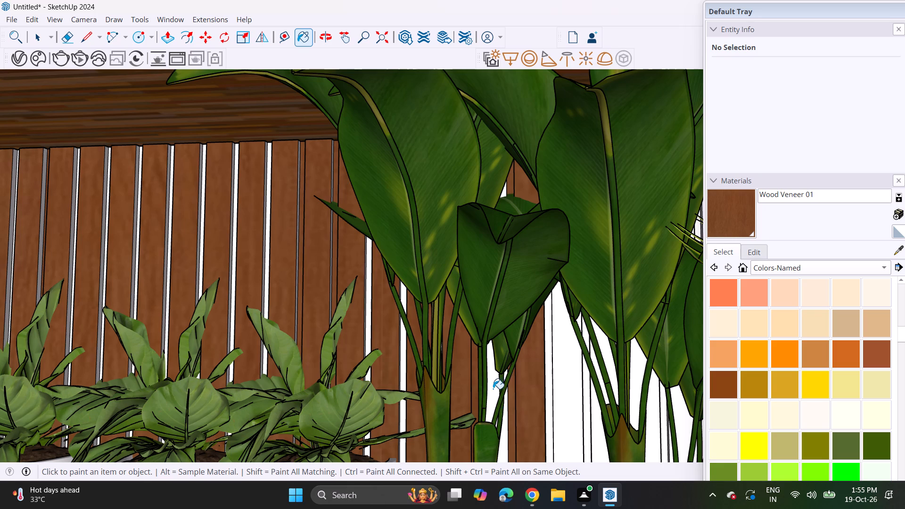
left_click(494, 392)
left_click_drag(552, 388, 560, 390)
left_click_drag(569, 390, 596, 402)
left_click(551, 411)
left_click(539, 408)
left_click_drag(558, 405, 573, 404)
left_click_drag(581, 400, 583, 405)
left_click(588, 403)
Paint the wide fence boards between the large broad-leaved plants and the palm with Wood Veneer 01.
middle_click_drag(572, 409, 215, 367)
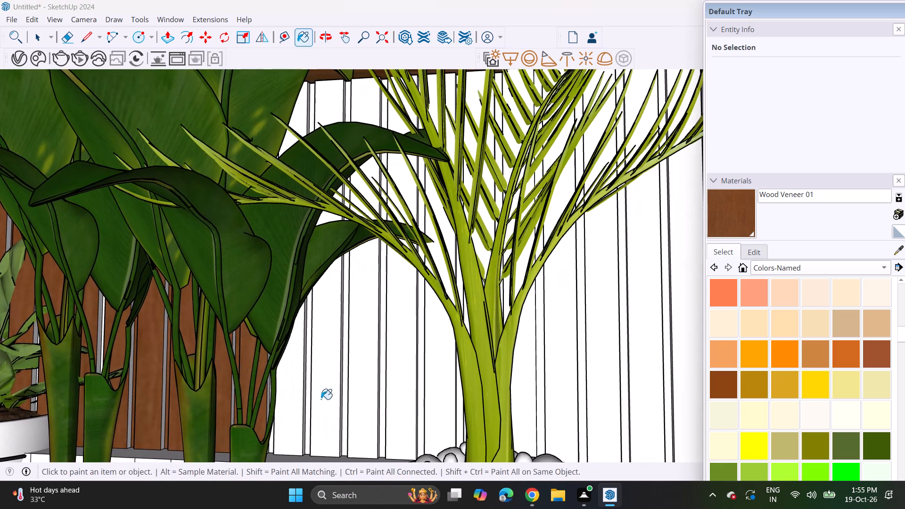
left_click(289, 423)
left_click(270, 441)
left_click(293, 426)
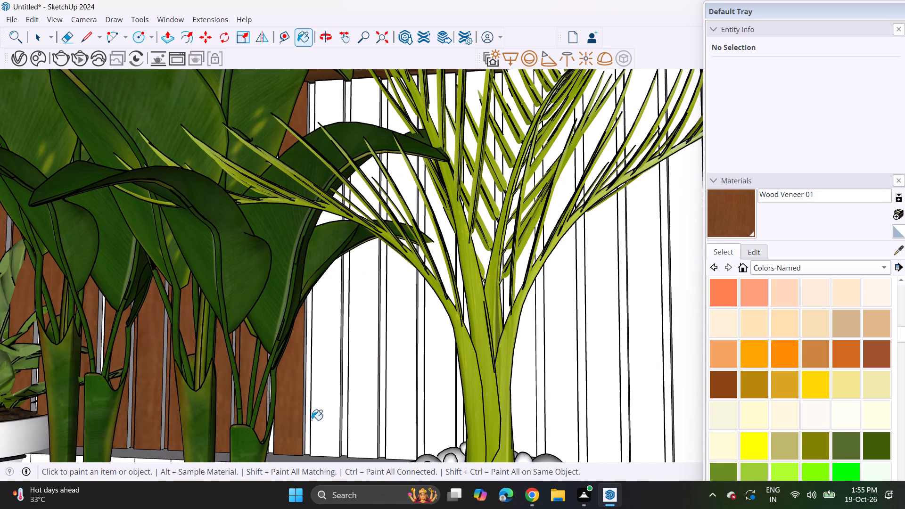
left_click_drag(312, 420, 316, 418)
left_click(321, 415)
left_click(362, 399)
left_click_drag(368, 402, 427, 389)
left_click(532, 360)
left_click_drag(431, 381, 411, 384)
left_click(346, 387)
left_click_drag(369, 383, 393, 387)
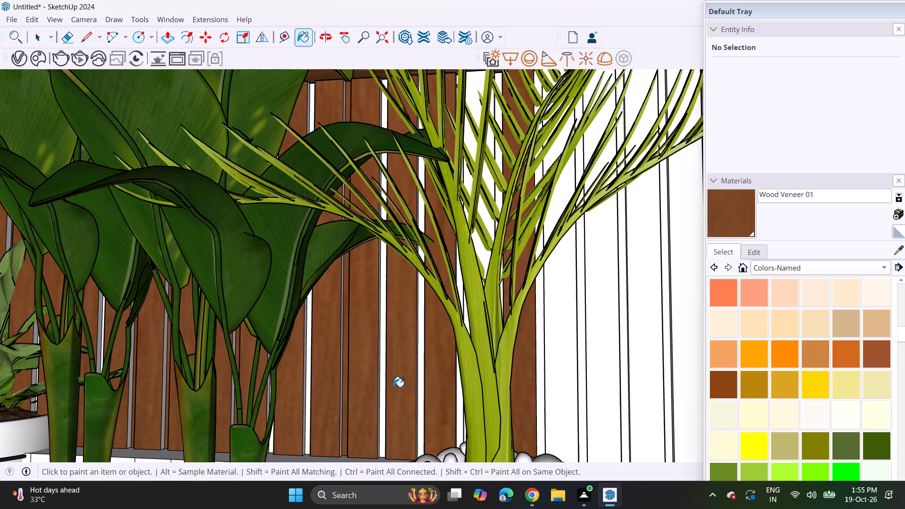
left_click_drag(393, 387, 406, 382)
Paint the remaining wide fence boards from behind the palm to the end pillar with Wood Veneer 01.
left_click_drag(452, 378, 484, 377)
left_click_drag(547, 361, 554, 363)
left_click_drag(559, 360, 583, 356)
left_click_drag(609, 345, 619, 347)
left_click_drag(625, 348, 631, 350)
scroll(640, 359, "down", 4)
middle_click_drag(615, 369, 456, 386)
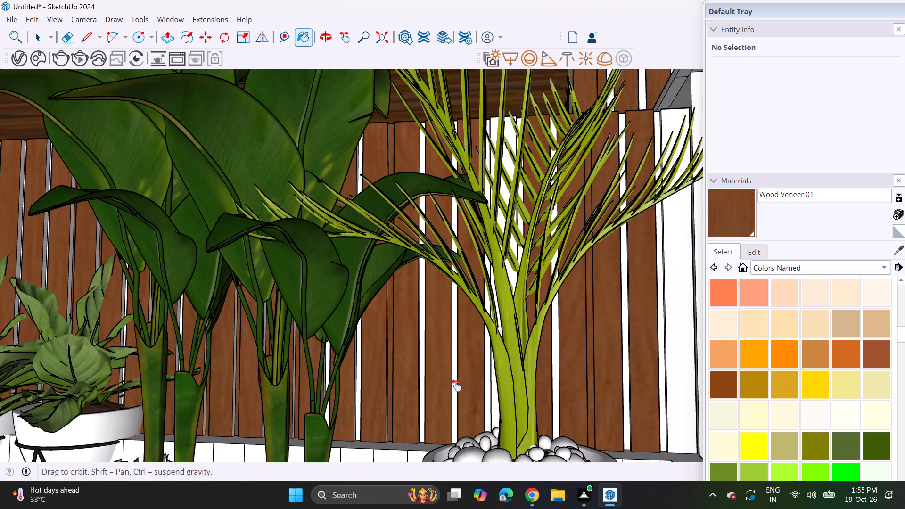
middle_click_drag(456, 386, 313, 373)
scroll(313, 373, "up", 1, "shift")
middle_click_drag(329, 369, 409, 366)
left_click(411, 367)
scroll(388, 353, "up", 4)
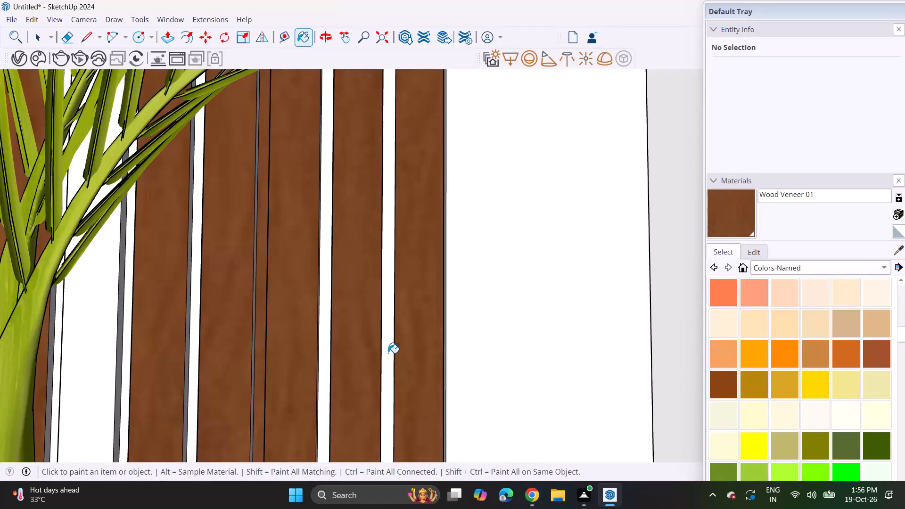
Paint the narrow white strips and an exposed side edge between the fence boards nearest the end pillar with Wood Veneer 01.
left_click(385, 350)
left_click(330, 353)
left_click(325, 345)
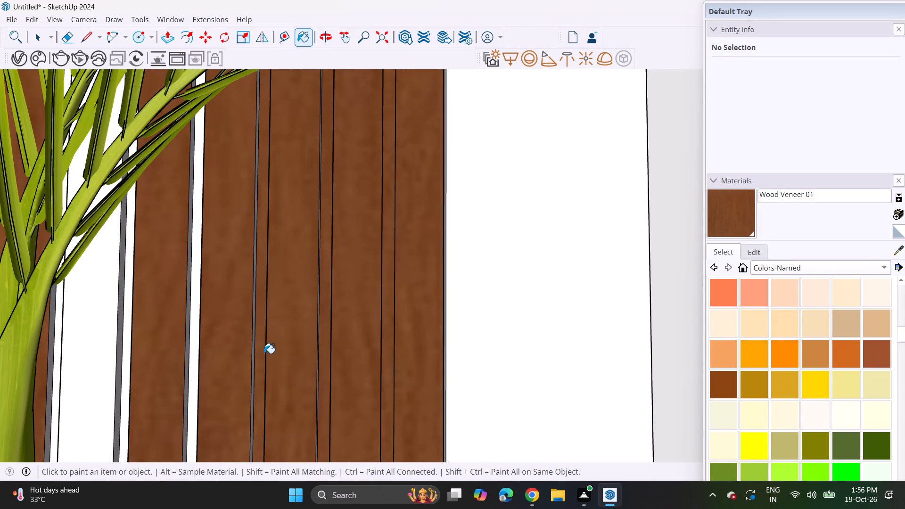
scroll(255, 347, "up", 4)
left_click(251, 344)
left_click(150, 347)
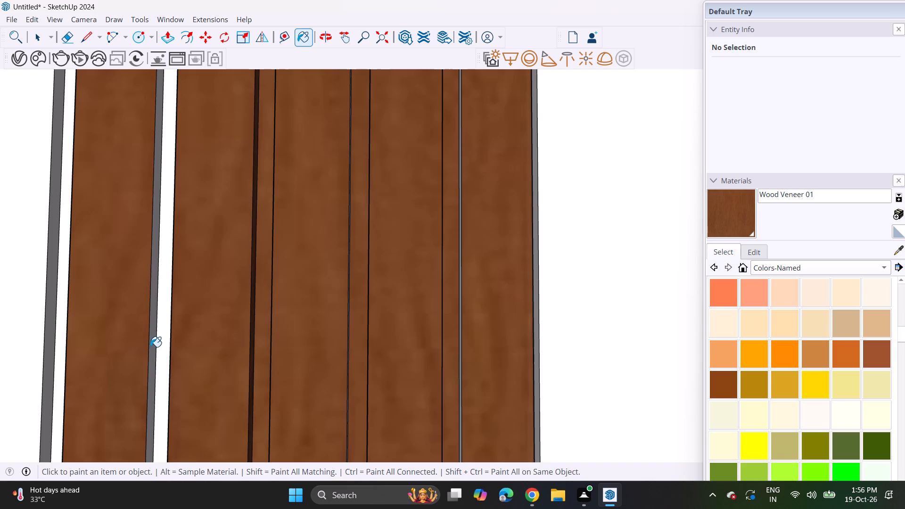
left_click(163, 341)
Paint the white strips and grey side edge between the next fence boards behind the palm with Wood Veneer 01.
middle_click_drag(208, 352, 795, 304, "shift")
left_click(657, 313)
left_click(660, 318)
left_click(597, 328)
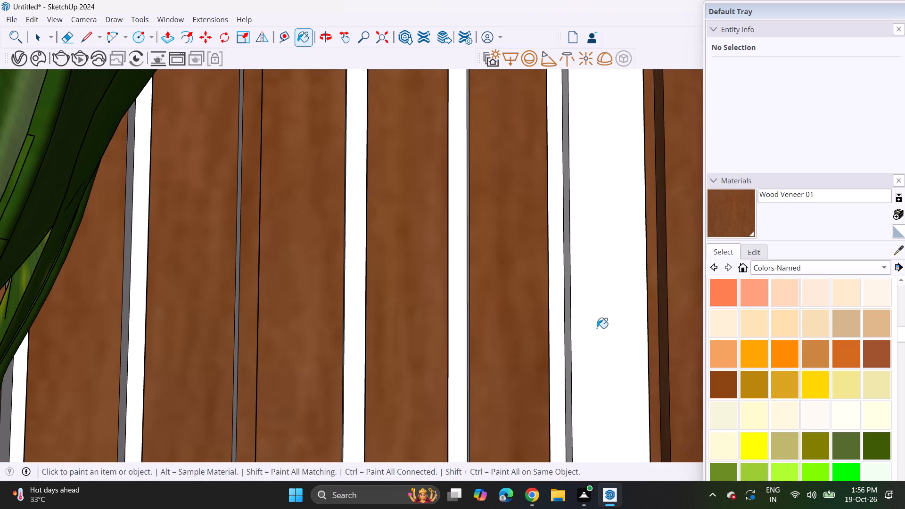
left_click(568, 334)
left_click(559, 336)
Paint the white strips and side edges between the fence boards from the palm towards the broad-leaved plants with Wood Veneer 01.
scroll(551, 337, "down", 2)
middle_click_drag(441, 346, 442, 346)
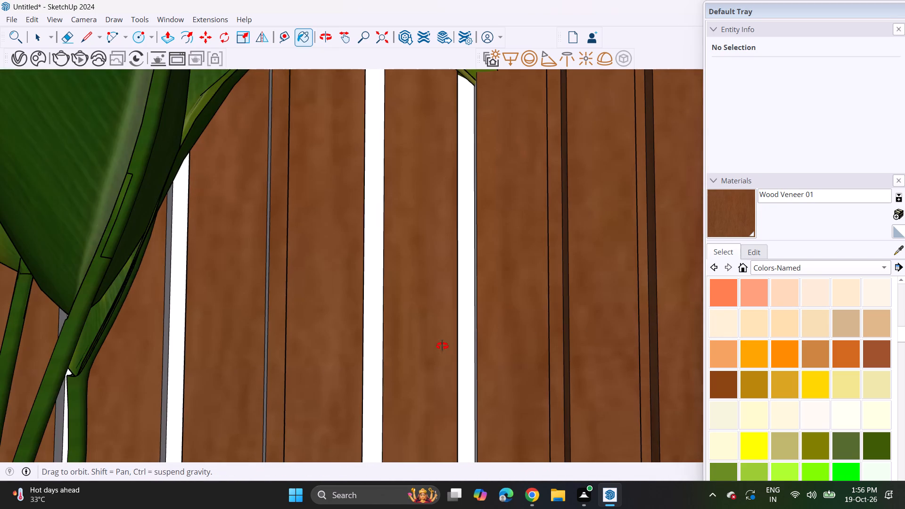
middle_click_drag(442, 346, 484, 346)
scroll(475, 333, "up", 4)
left_click(474, 332)
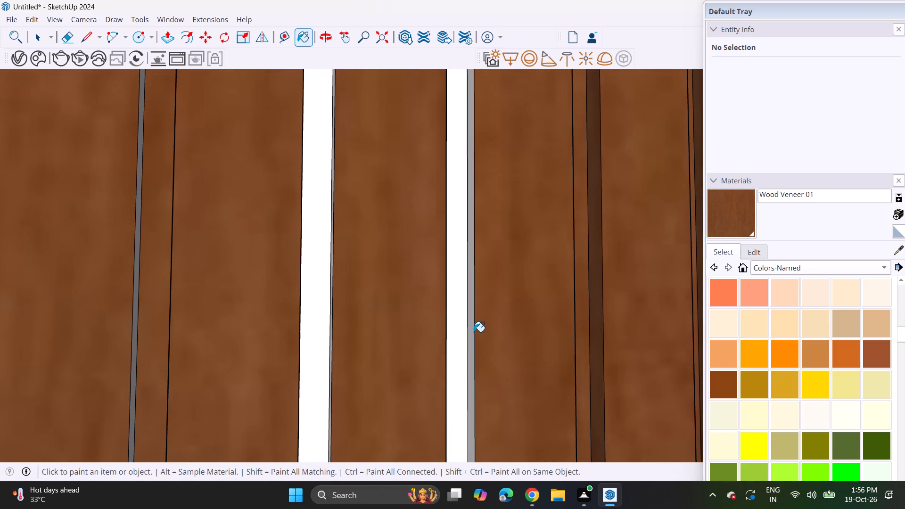
left_click(454, 345)
scroll(331, 341, "up", 2)
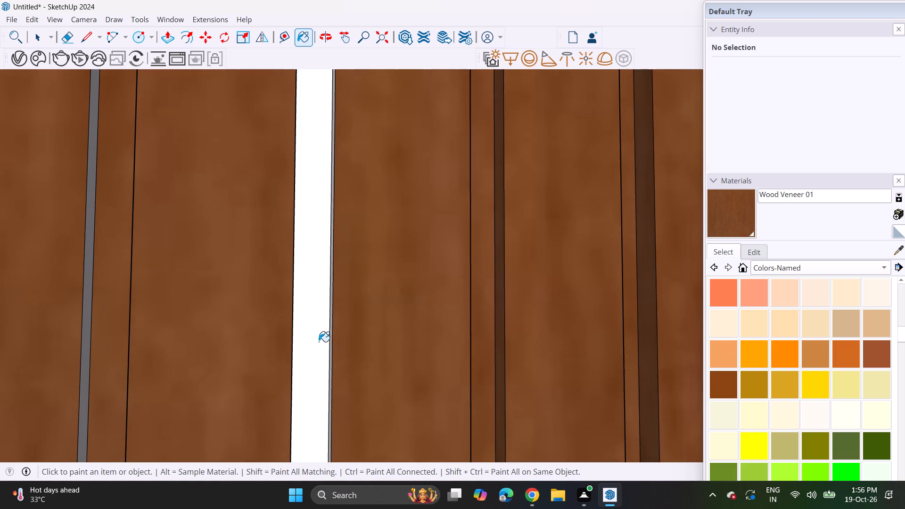
middle_click_drag(319, 342, 349, 346)
left_click(331, 336)
left_click(317, 338)
Paint the remaining grey side edges of the fence boards between the broad-leaved plants and the palm with Wood Veneer 01.
middle_click_drag(317, 341, 200, 339)
middle_click(117, 339)
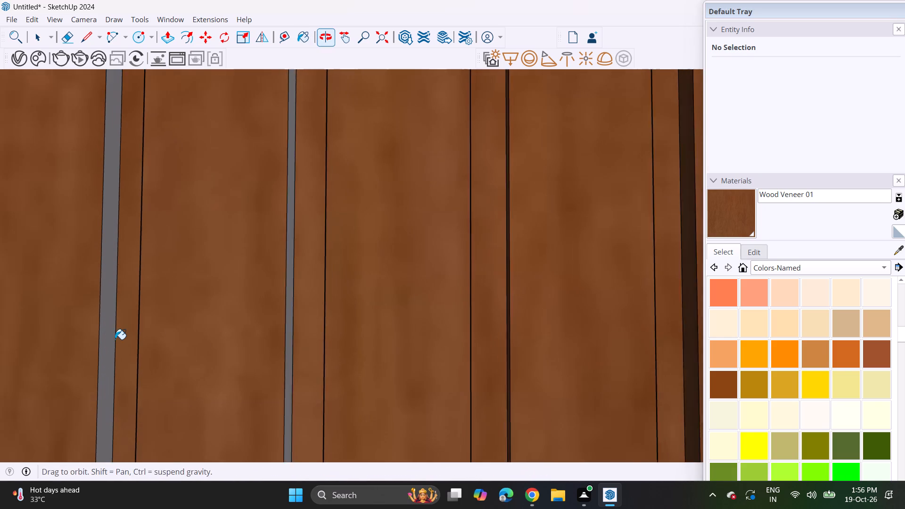
scroll(115, 339, "up", 1)
scroll(285, 320, "up", 2)
left_click(305, 334)
left_click(312, 337)
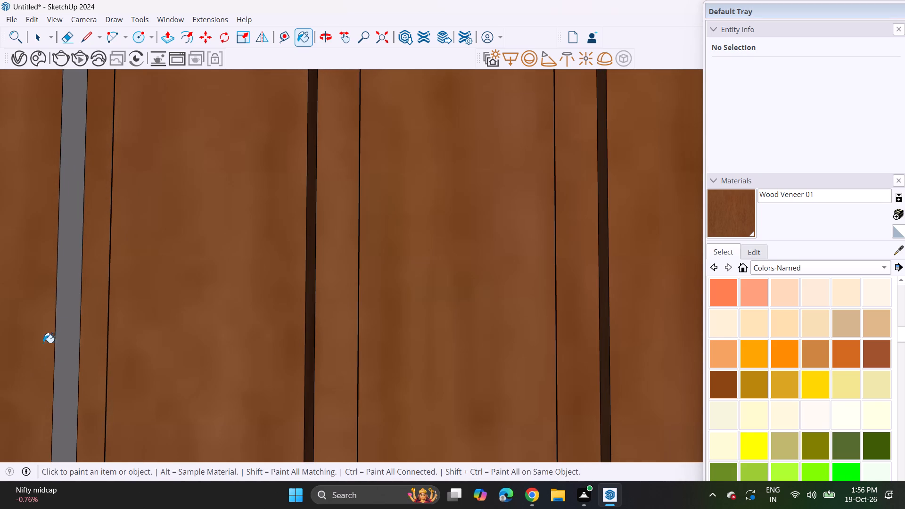
left_click(71, 328)
scroll(74, 337, "down", 20)
scroll(74, 337, "down", 9)
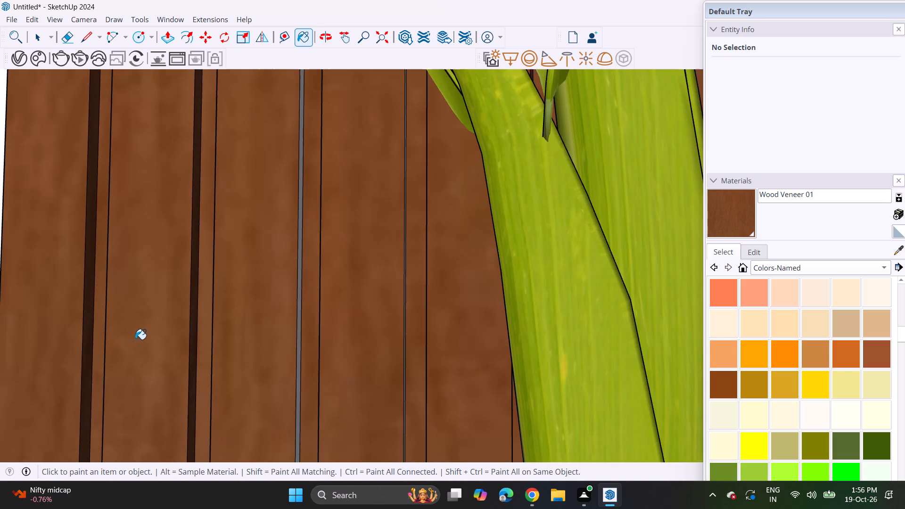
scroll(301, 333, "up", 9)
left_click(298, 335)
scroll(294, 336, "down", 14)
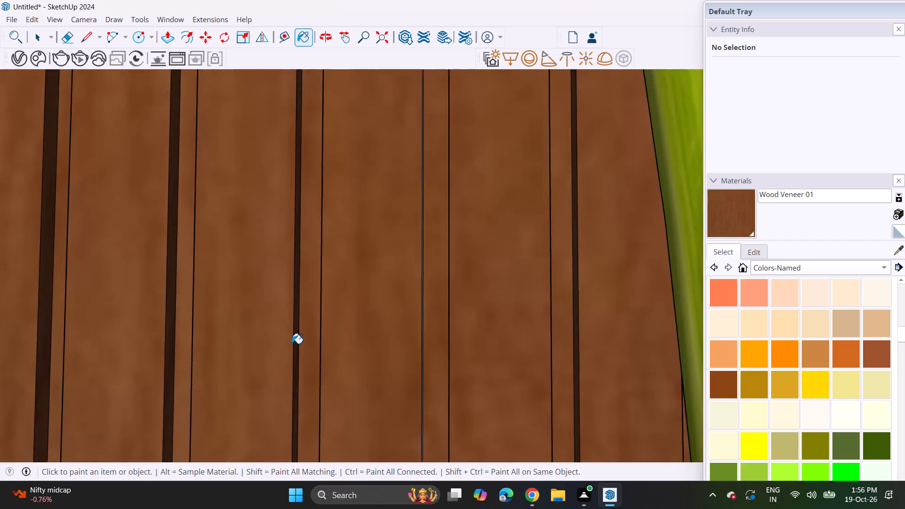
scroll(292, 344, "down", 18)
Paint the white strips and grey side edges between the fence boards beside the broad-leaved plant nearest the palm with Wood Veneer 01.
middle_click_drag(190, 326, 415, 285, "shift")
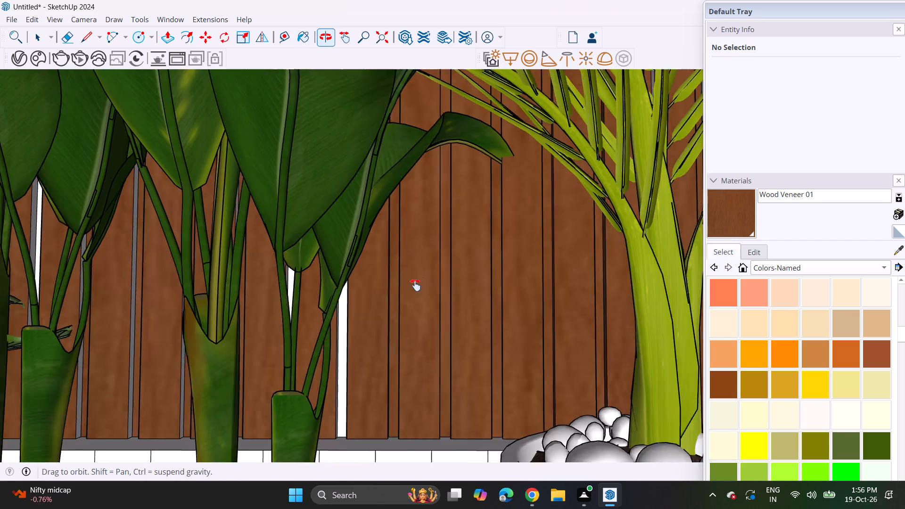
middle_click_drag(415, 285, 425, 285, "shift")
middle_click_drag(412, 300, 329, 312)
scroll(410, 301, "up", 1)
scroll(370, 315, "up", 12)
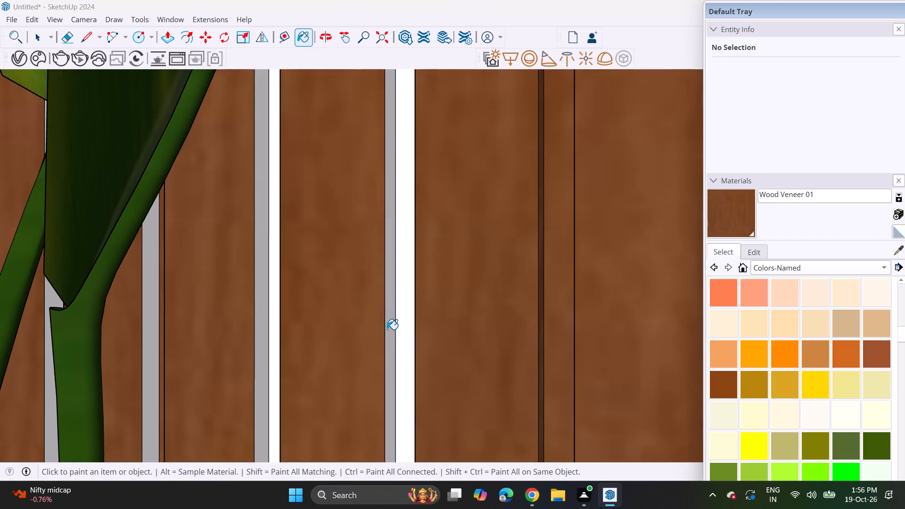
left_click(387, 329)
left_click(400, 331)
left_click(266, 324)
left_click(276, 315)
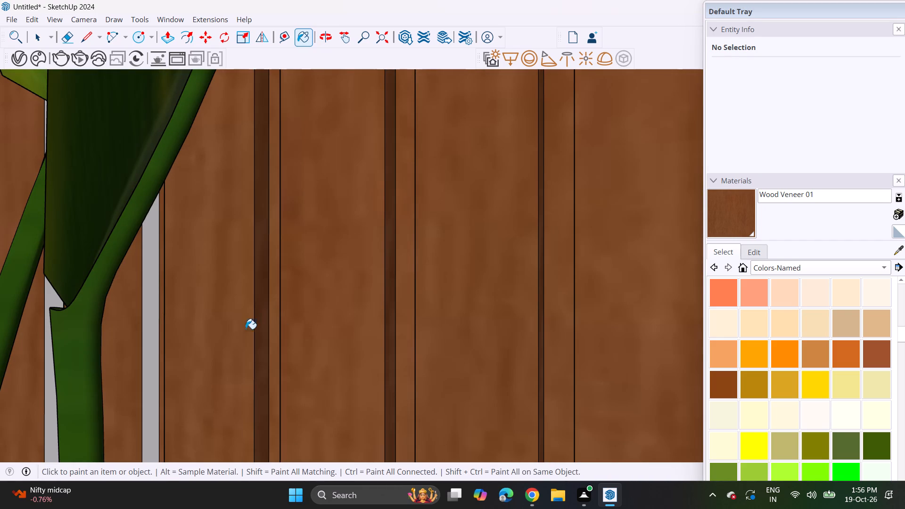
left_click(152, 333)
Paint the white fence strips visible between the stems of the large broad-leaved plants with Wood Veneer 01.
middle_click_drag(205, 326, 381, 308, "shift")
middle_click_drag(387, 308, 258, 306)
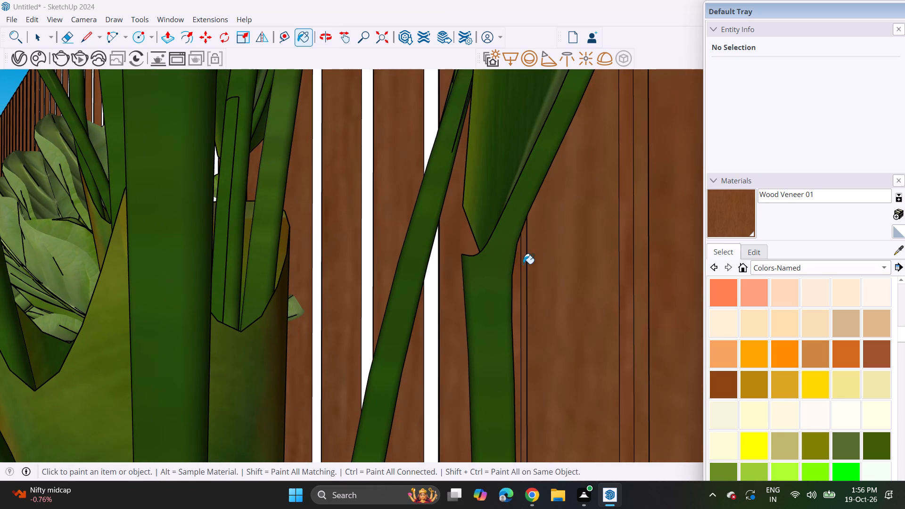
left_click(431, 306)
left_click(366, 273)
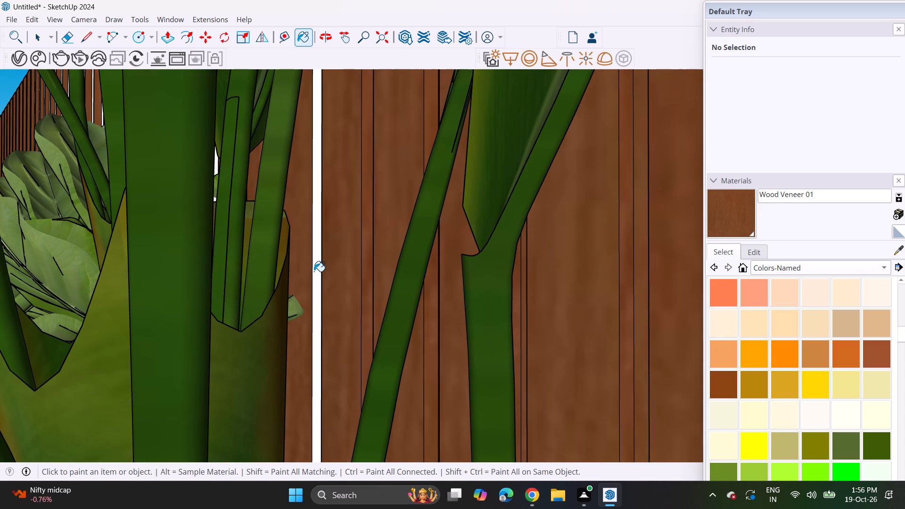
left_click(314, 271)
Paint the white fence strips between the first large broad-leaved plant and the adjacent white-potted plant with Wood Veneer 01.
middle_click_drag(302, 301, 543, 273)
scroll(460, 307, "down", 18)
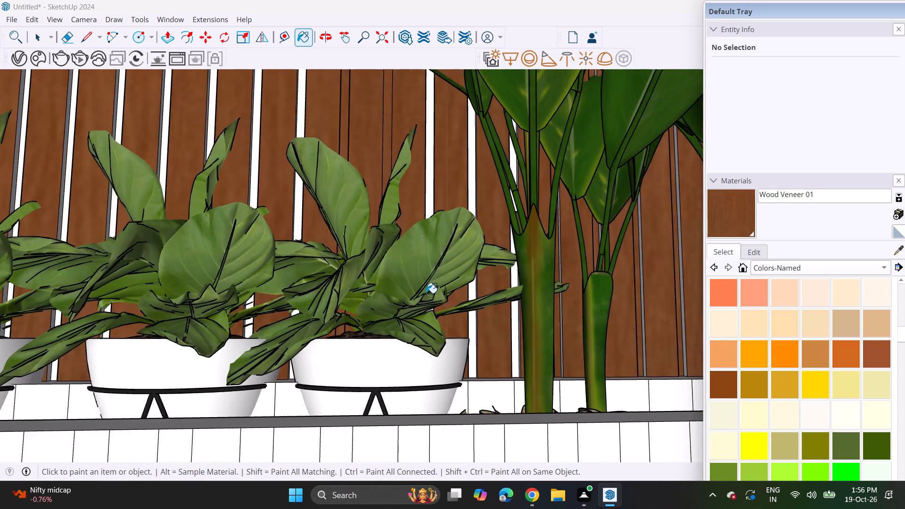
scroll(426, 293, "down", 6)
scroll(424, 181, "down", 13)
middle_click_drag(408, 148, 403, 282)
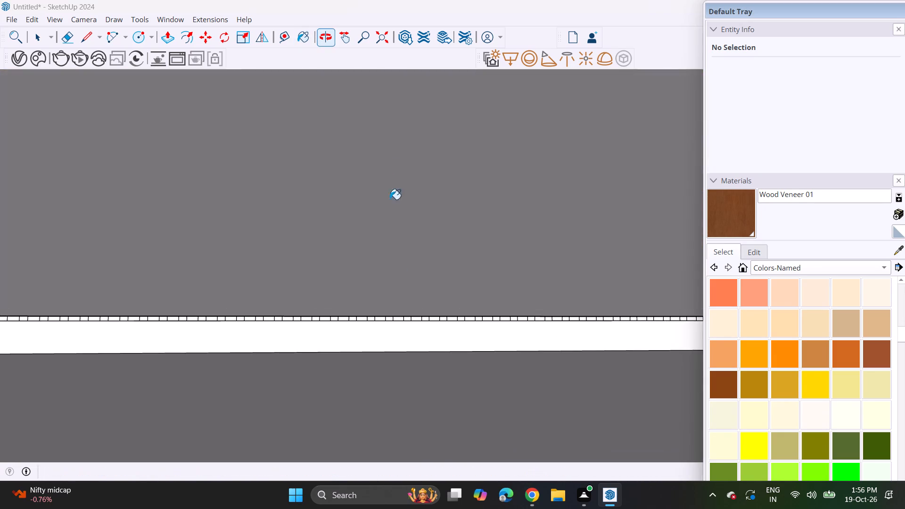
middle_click_drag(390, 172, 391, 385, "shift")
middle_click_drag(377, 213, 397, 371, "shift")
middle_click_drag(406, 302, 414, 352)
scroll(455, 346, "up", 8)
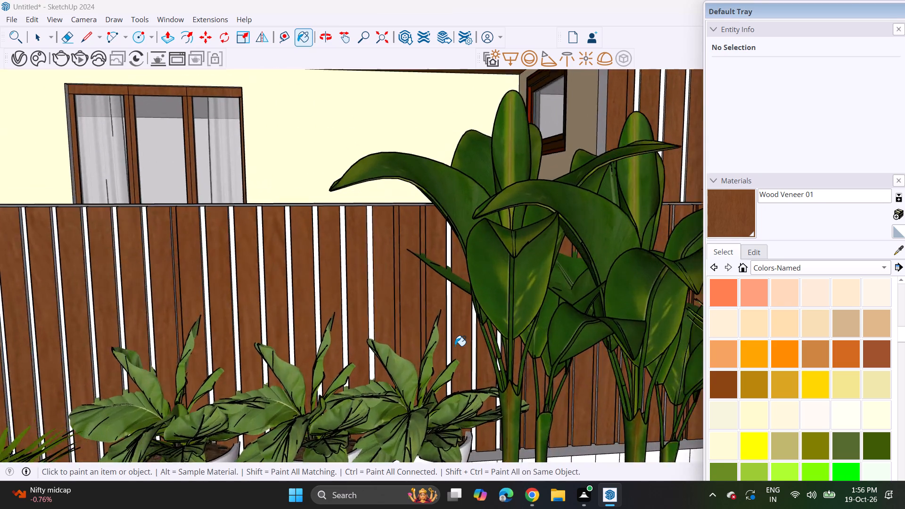
scroll(455, 346, "up", 2)
middle_click_drag(462, 350, 508, 353)
scroll(519, 347, "up", 6)
left_click(511, 317)
left_click(513, 310)
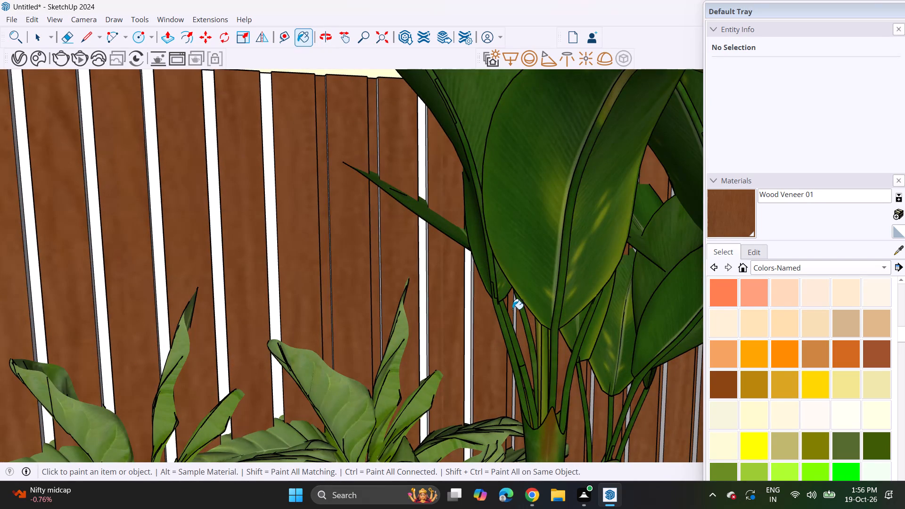
left_click(513, 315)
left_click(454, 314)
left_click(468, 317)
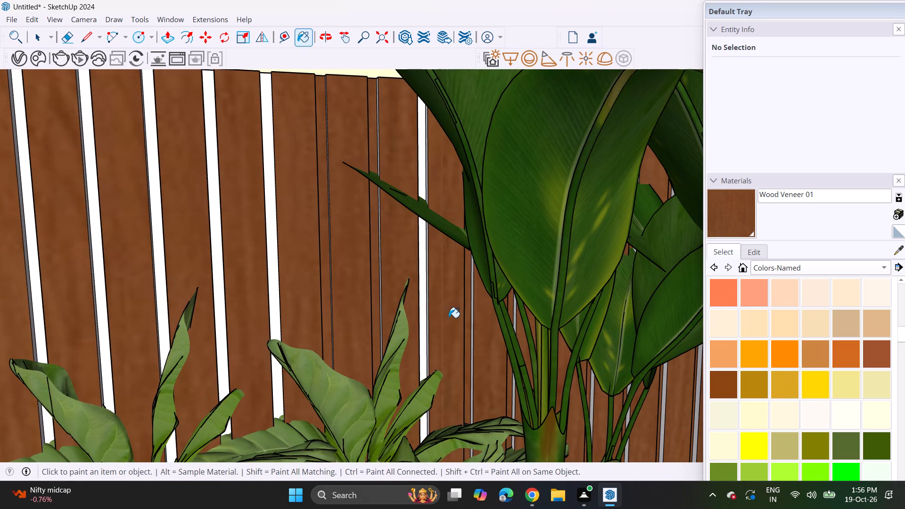
Paint the white fence strips behind the white-potted leafy plants nearest the large broad-leaved plants with Wood Veneer 01.
left_click(422, 318)
left_click(376, 316)
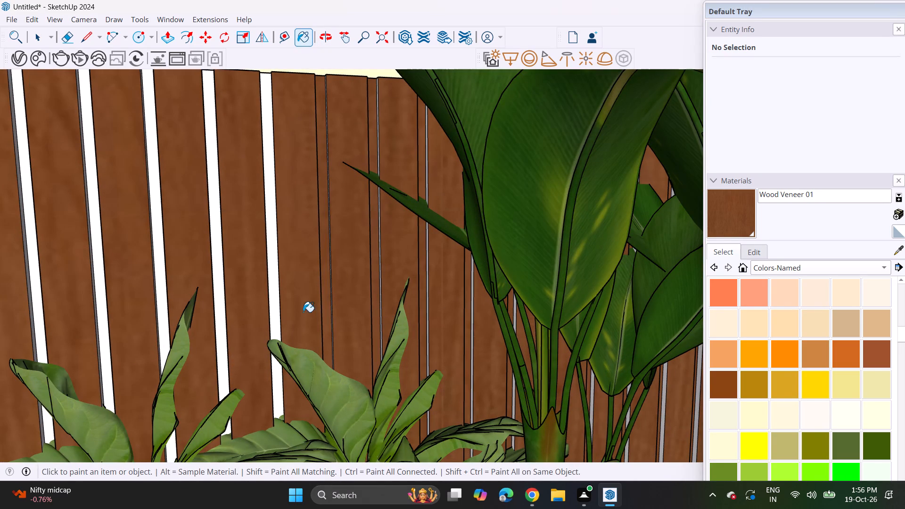
left_click(273, 308)
left_click(221, 297)
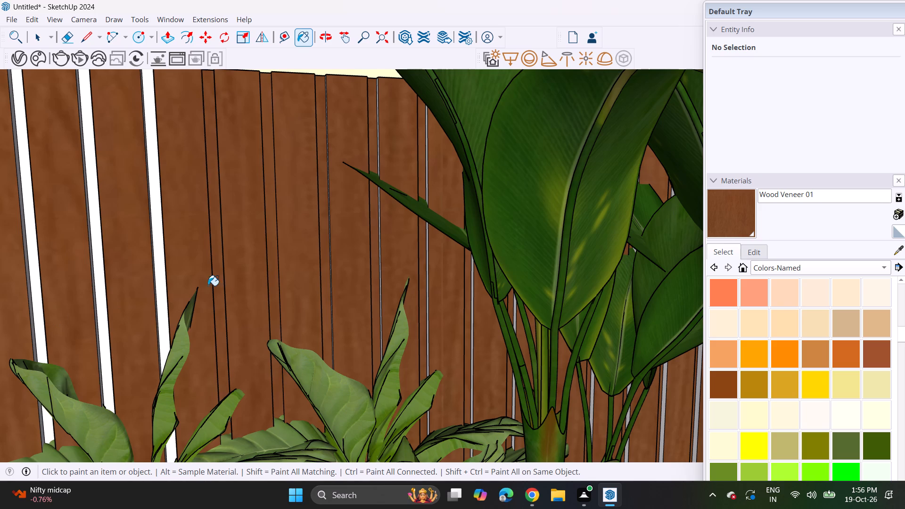
left_click(161, 283)
left_click(102, 292)
Paint the next white fence strips, above the middle and far white-potted plants, with Wood Veneer 01.
middle_click_drag(136, 301, 110, 287)
scroll(81, 279, "down", 8)
middle_click_drag(27, 252, 321, 270, "shift")
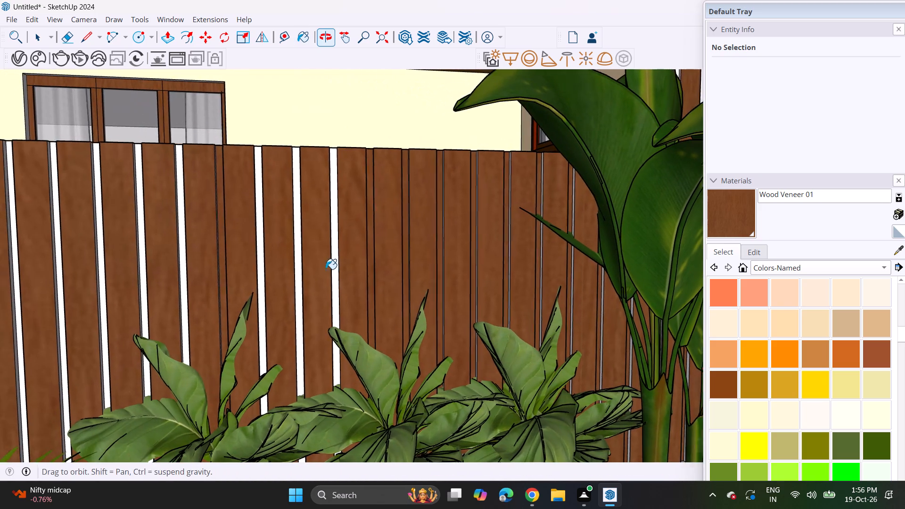
left_click(341, 254)
left_click(313, 261)
left_click(311, 263)
left_click(306, 272)
left_click_drag(292, 283, 288, 285)
left_click(264, 286)
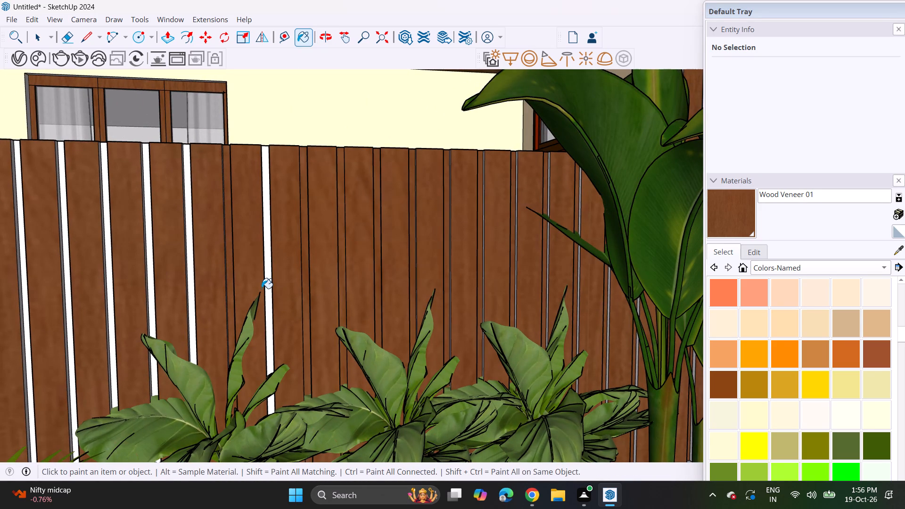
double_click(262, 288)
left_click(270, 299)
Paint the white fence strips below the three-pane house window with Wood Veneer 01.
left_click(252, 283)
left_click_drag(230, 284, 225, 285)
left_click(190, 292)
left_click(187, 293)
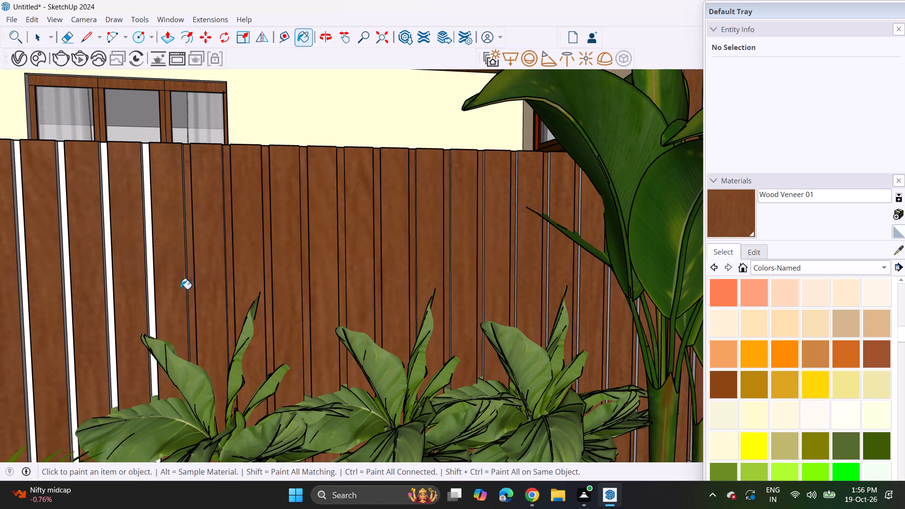
left_click(167, 287)
left_click(163, 288)
left_click_drag(154, 293, 151, 298)
left_click_drag(151, 299, 146, 304)
left_click_drag(135, 306, 130, 311)
double_click(111, 320)
left_click(86, 317)
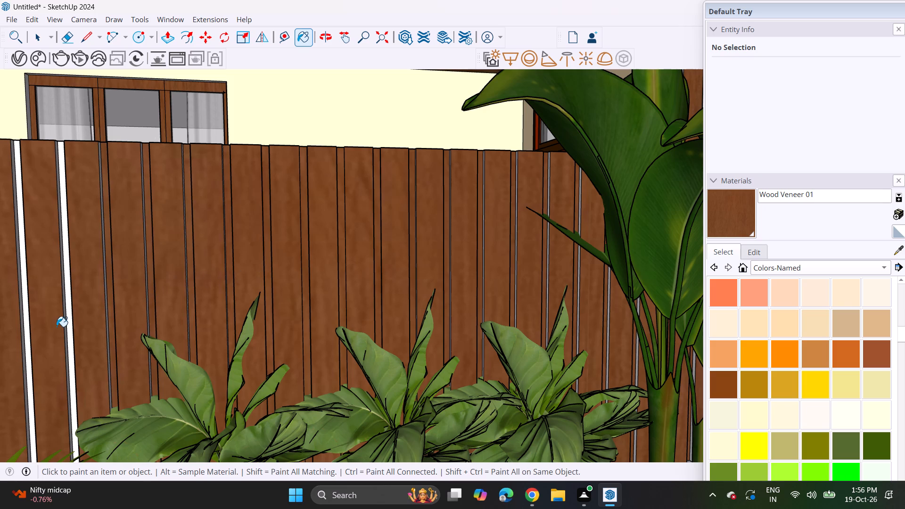
Paint the two white fence strips just past the far white-potted plant, towards the spiky grass plant, with Wood Veneer 01.
left_click(57, 327)
double_click(66, 301)
double_click(65, 307)
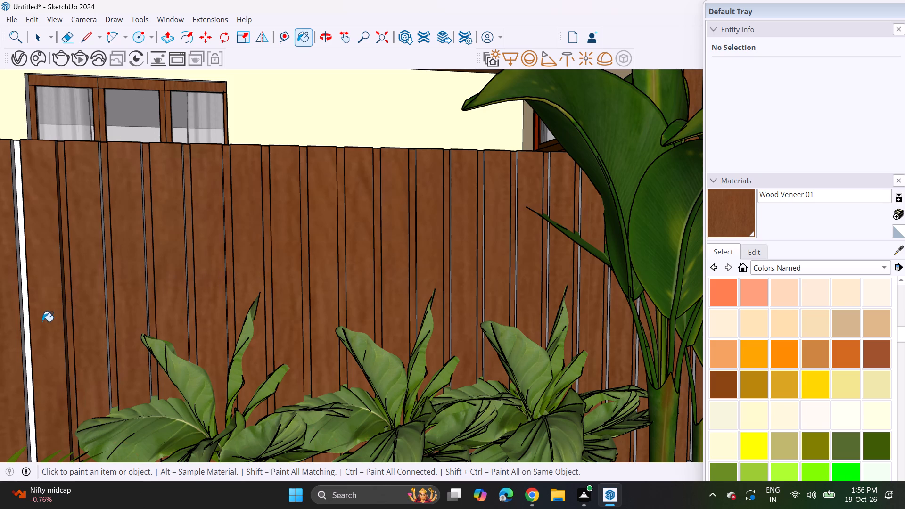
left_click_drag(40, 321, 36, 327)
left_click_drag(29, 329, 19, 339)
left_click(19, 339)
double_click(21, 321)
left_click(24, 313)
left_click(25, 310)
left_click_drag(25, 310, 25, 315)
left_click_drag(25, 317, 24, 324)
left_click_drag(24, 324, 23, 330)
left_click_drag(23, 330, 22, 336)
Paint the first white fence strips above the spiky grass plant with Wood Veneer 01.
scroll(22, 337, "down", 5)
middle_click_drag(24, 338, 76, 333)
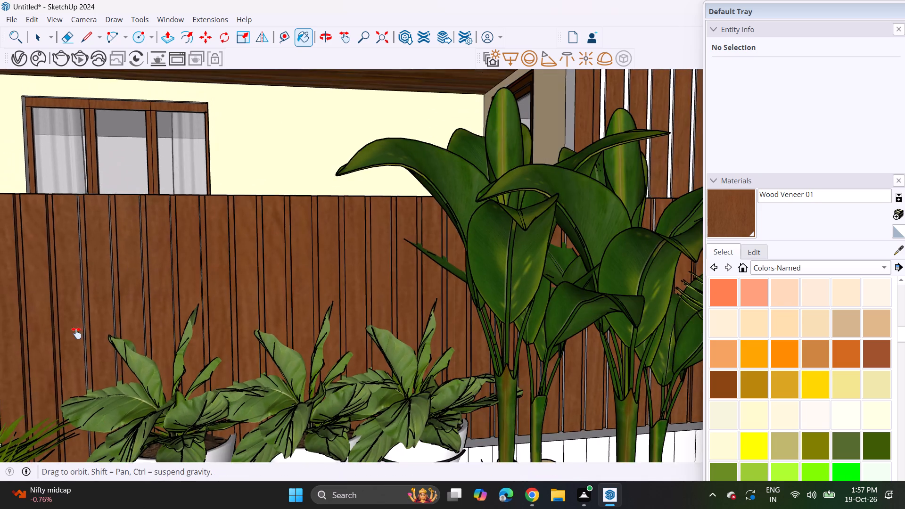
middle_click_drag(76, 333, 459, 298)
middle_click_drag(459, 298, 398, 313)
scroll(447, 304, "up", 1)
scroll(405, 285, "up", 4)
double_click(423, 279)
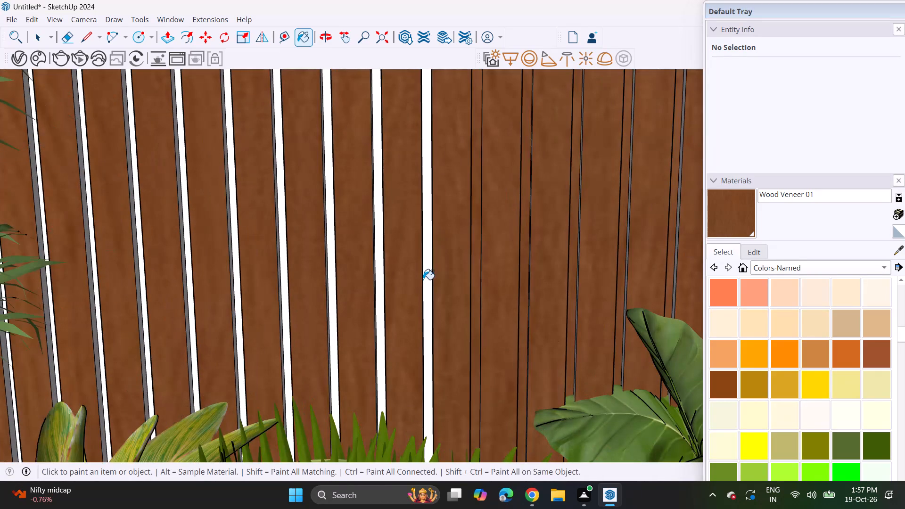
left_click(430, 287)
left_click(379, 284)
left_click(329, 297)
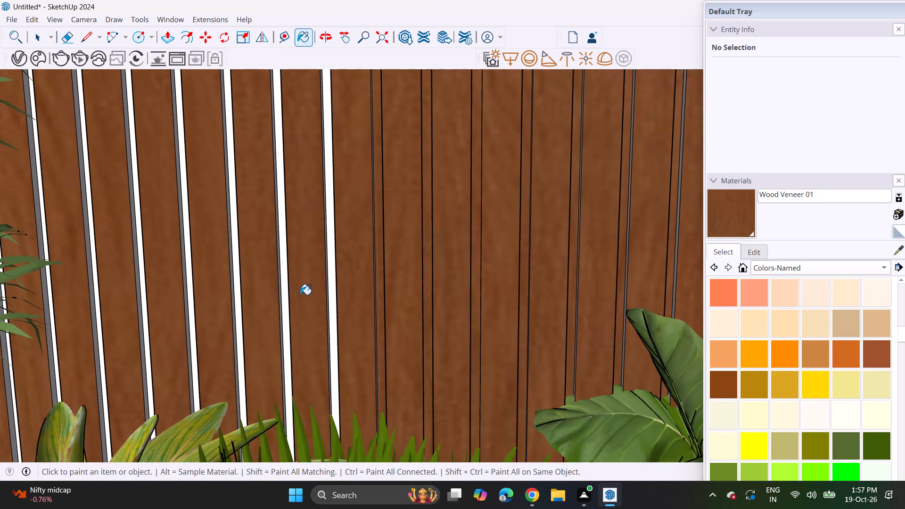
left_click(285, 283)
left_click(331, 282)
Paint the five white fence strips between the spiky grass plant and the tall bushy plant with Wood Veneer 01.
middle_click_drag(324, 291, 451, 300, "shift")
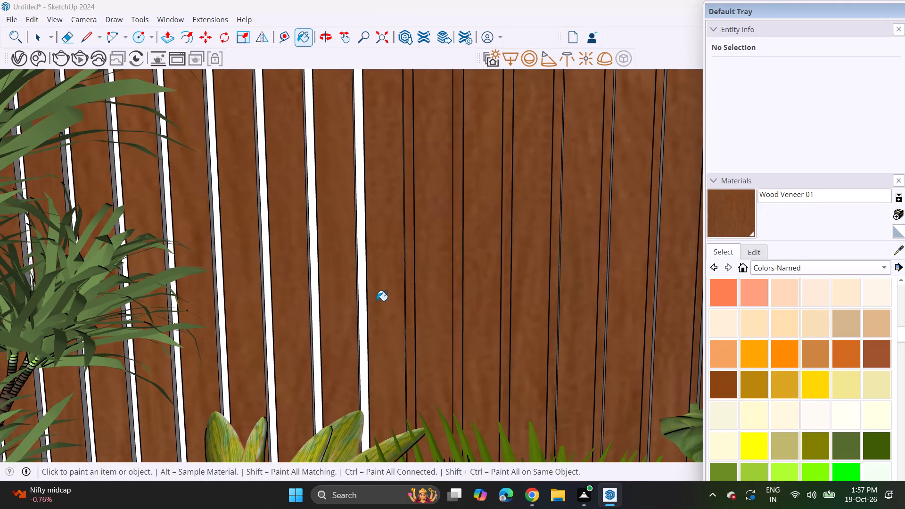
left_click(361, 300)
left_click(317, 303)
left_click(261, 299)
left_click(269, 295)
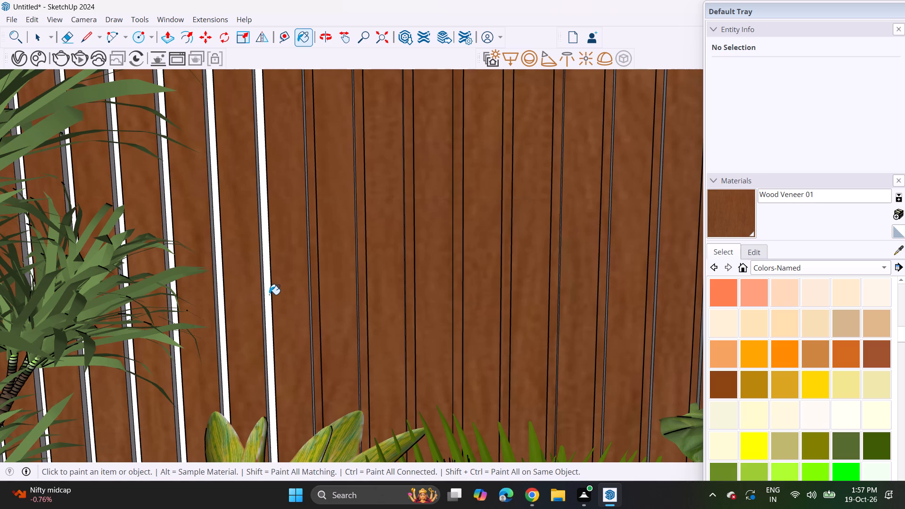
left_click(223, 301)
left_click(177, 296)
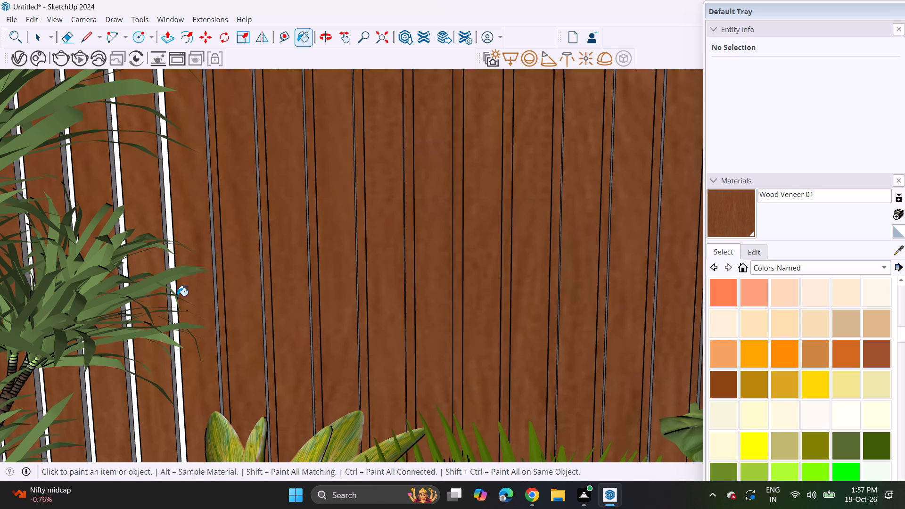
left_click_drag(177, 328, 183, 345)
left_click_drag(181, 361, 181, 369)
left_click(178, 380)
Paint the next two white fence strips, partly behind the tall bushy plant's leaves, with Wood Veneer 01.
left_click(145, 383)
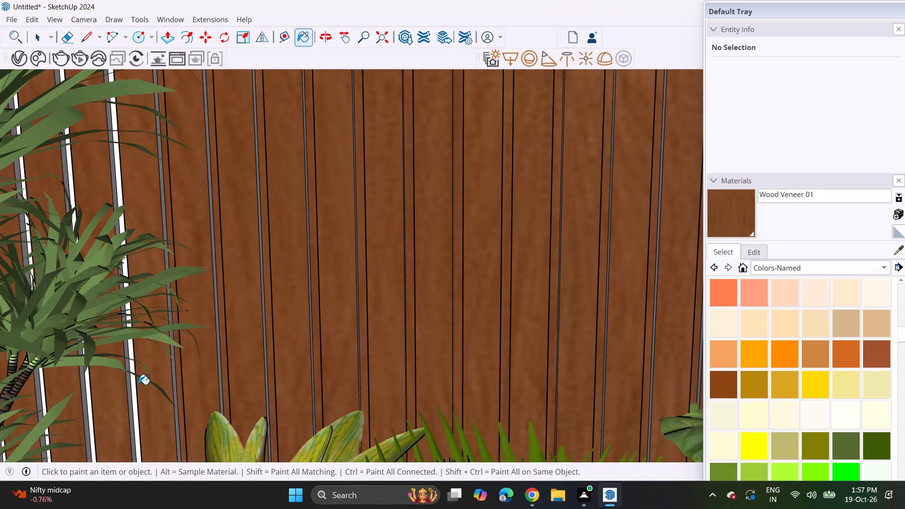
left_click(137, 385)
triple_click(131, 391)
left_click(138, 396)
left_click(132, 389)
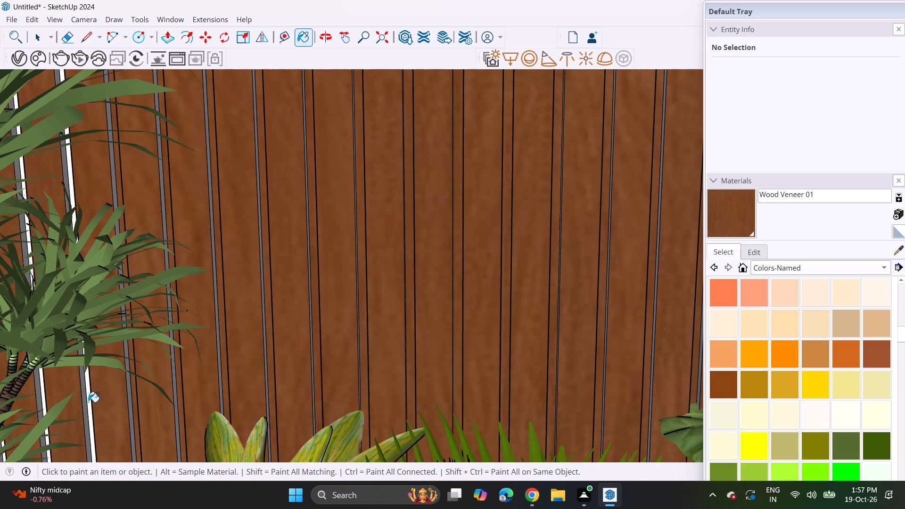
left_click(79, 397)
triple_click(86, 395)
left_click(92, 385)
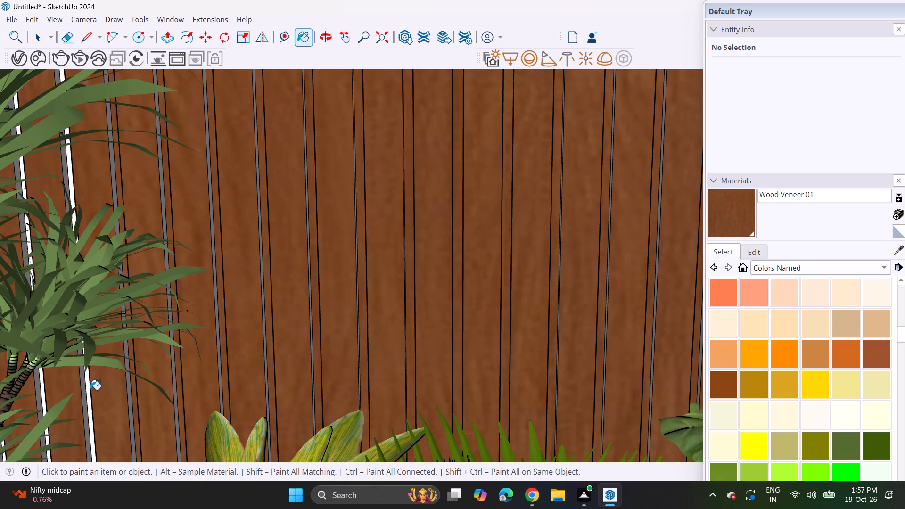
left_click(90, 393)
Paint the first three white fence strips on the far side of the tall bushy plant with Wood Veneer 01.
scroll(88, 391, "down", 3)
middle_click_drag(92, 398, 443, 383)
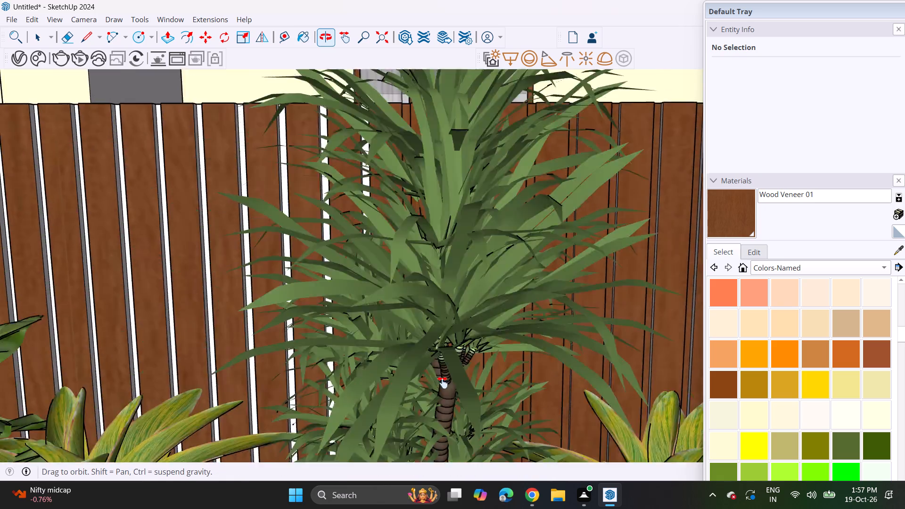
middle_click_drag(443, 383, 664, 345)
scroll(614, 263, "up", 3)
left_click(622, 157)
left_click(562, 149)
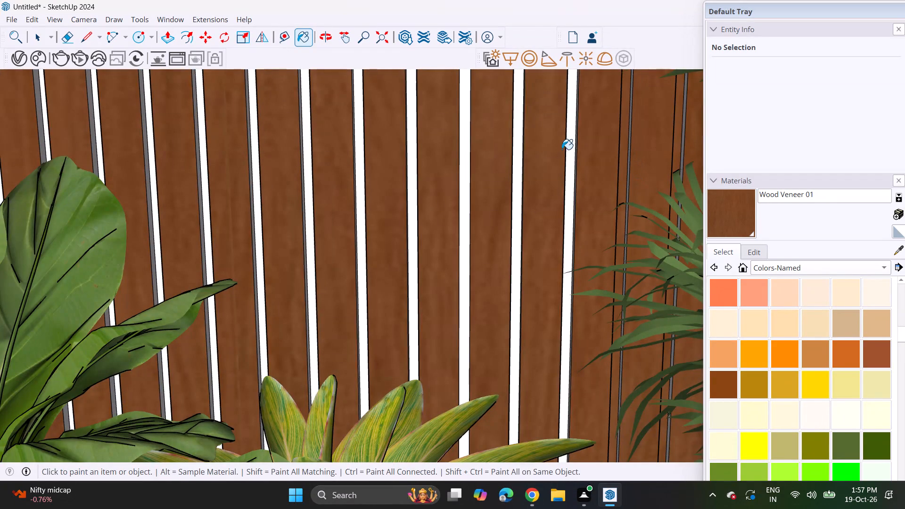
left_click(575, 159)
left_click(562, 164)
left_click(510, 187)
left_click_drag(510, 190, 513, 197)
left_click(509, 203)
left_click_drag(508, 203, 506, 210)
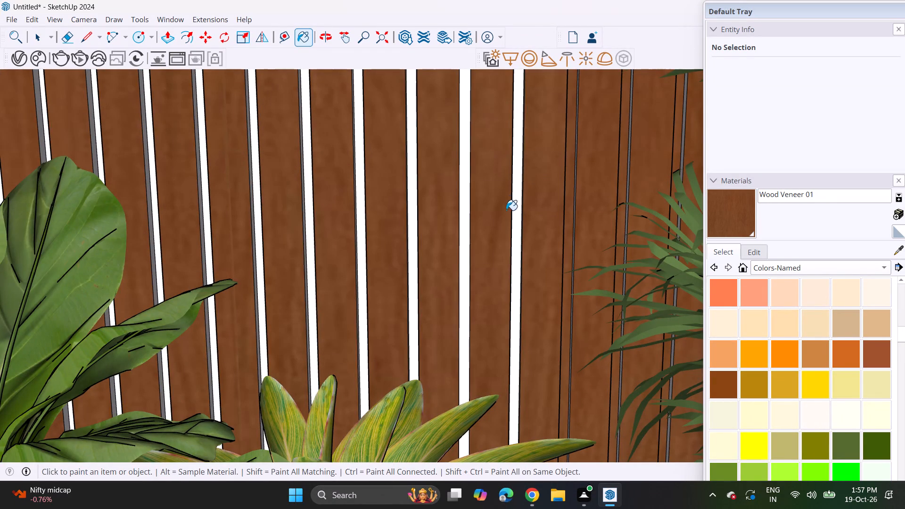
left_click_drag(506, 210, 507, 212)
left_click_drag(510, 216, 512, 221)
left_click(513, 223)
left_click_drag(513, 227, 513, 234)
Paint the next four white fence strips, above the yellow-green variegated plant, with Wood Veneer 01.
left_click_drag(482, 225, 465, 235)
left_click(456, 240)
left_click_drag(447, 250, 440, 255)
left_click(404, 278)
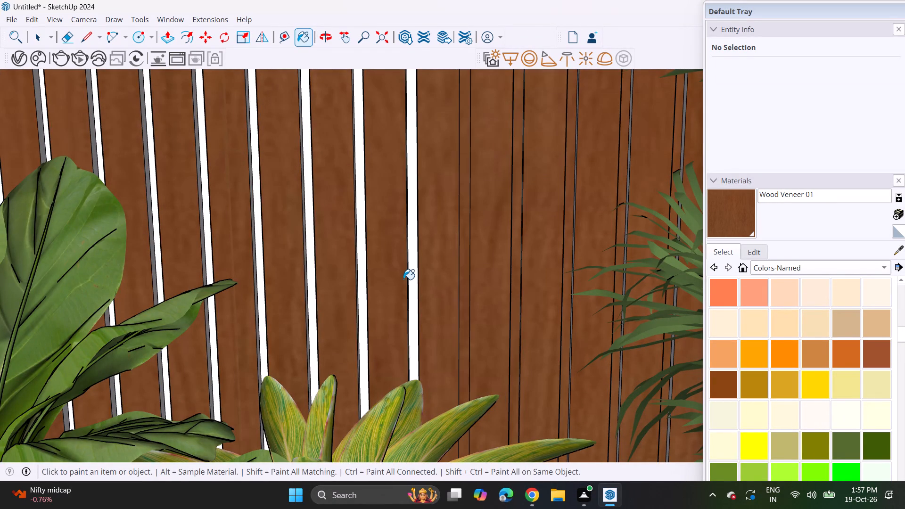
left_click(410, 256)
left_click(384, 281)
left_click(358, 304)
left_click(359, 294)
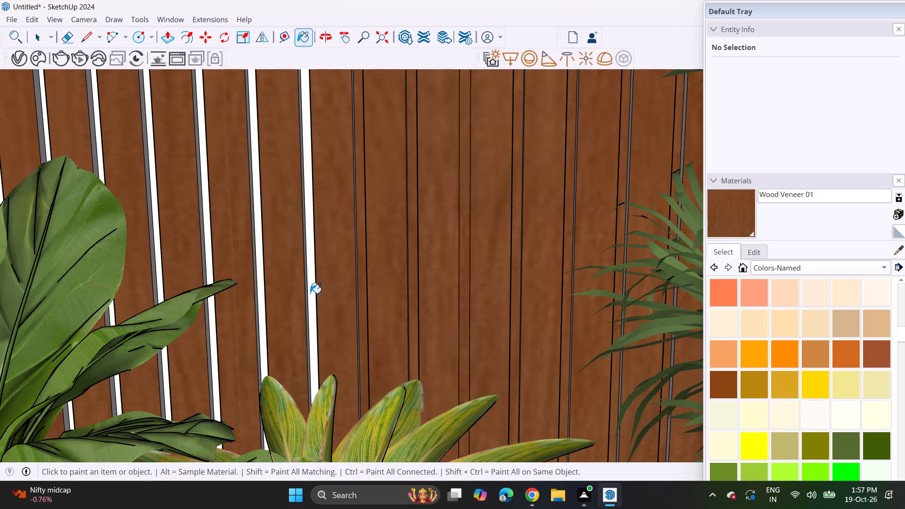
double_click(304, 293)
double_click(313, 287)
Paint the four white fence strips above the tallest leaf of the broad-leaved potted plant with Wood Veneer 01.
middle_click_drag(293, 243, 566, 351, "shift")
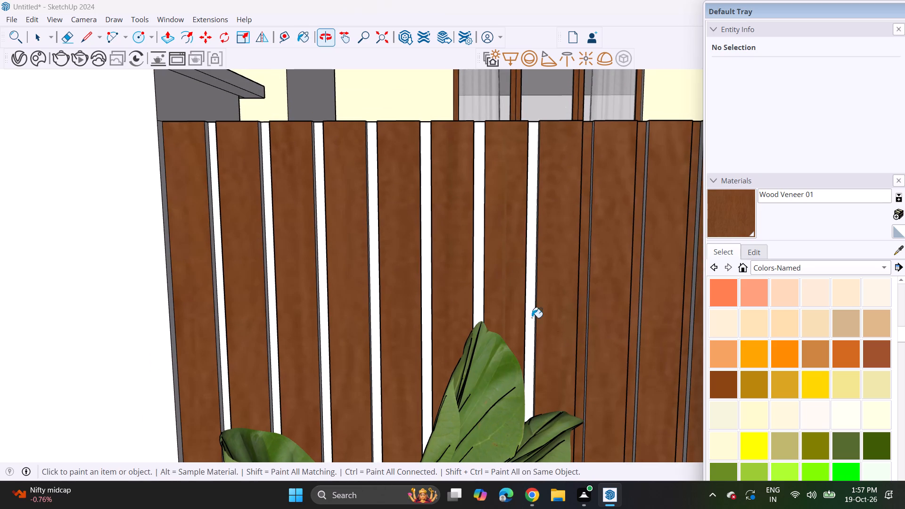
left_click(538, 237)
left_click(523, 254)
left_click(534, 253)
left_click_drag(527, 254, 522, 260)
double_click(481, 263)
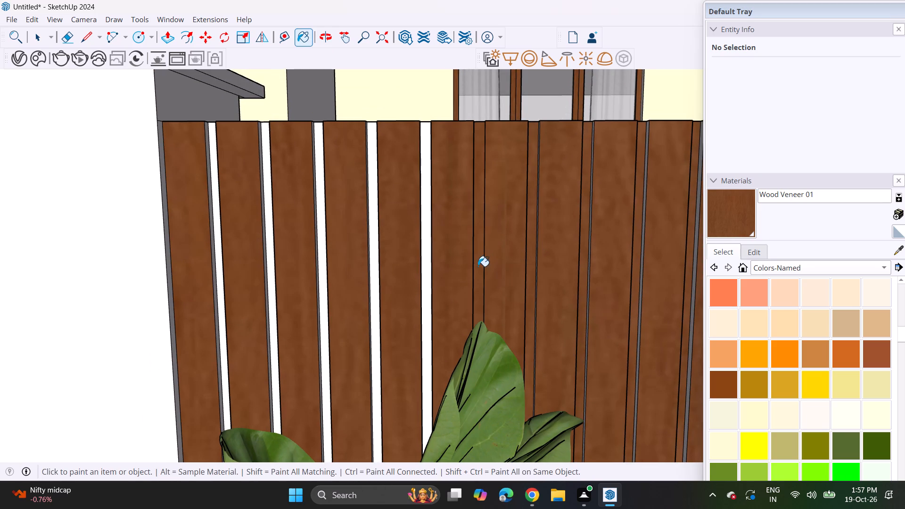
left_click_drag(448, 261, 437, 268)
left_click(427, 269)
left_click(370, 285)
left_click_drag(373, 290, 365, 296)
Paint the last three white strips at the gate end of the front fence with Wood Veneer 01.
left_click(305, 307)
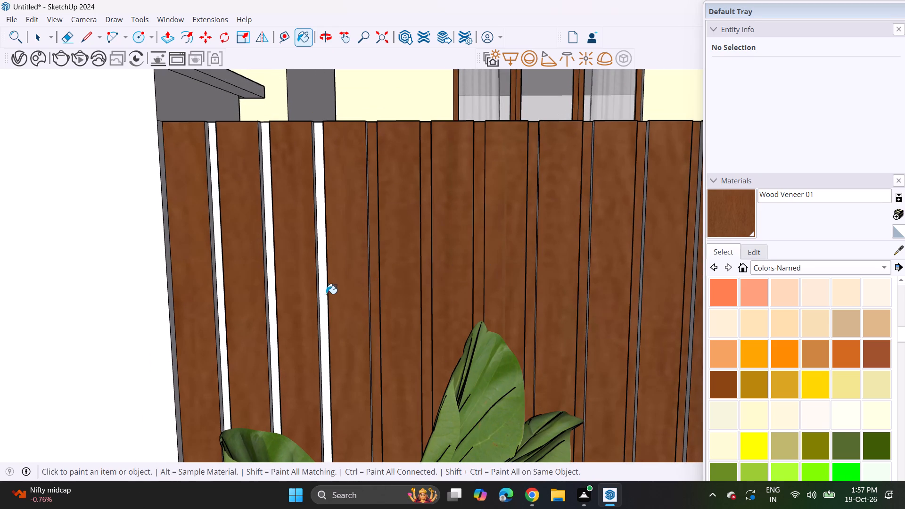
left_click_drag(326, 294, 327, 300)
left_click_drag(327, 300, 324, 305)
left_click_drag(288, 303, 282, 321)
left_click_drag(280, 323, 278, 328)
left_click_drag(277, 328, 274, 335)
left_click(268, 336)
left_click(224, 330)
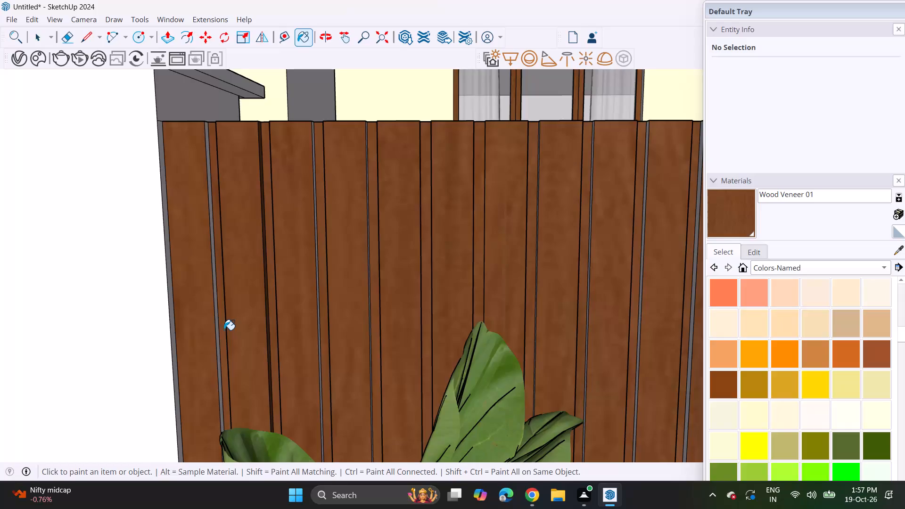
Paint the four white boundary wall panels beyond the double gate with Wood Veneer 01, leaving the adjoining gate pillar unpainted.
scroll(223, 333, "down", 20)
scroll(223, 333, "down", 7)
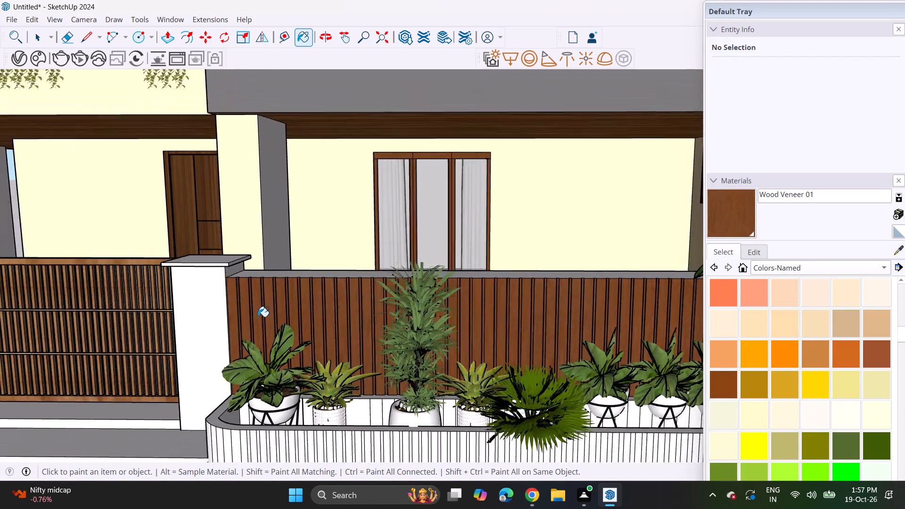
scroll(258, 317, "down", 9)
middle_click_drag(411, 292, 415, 274)
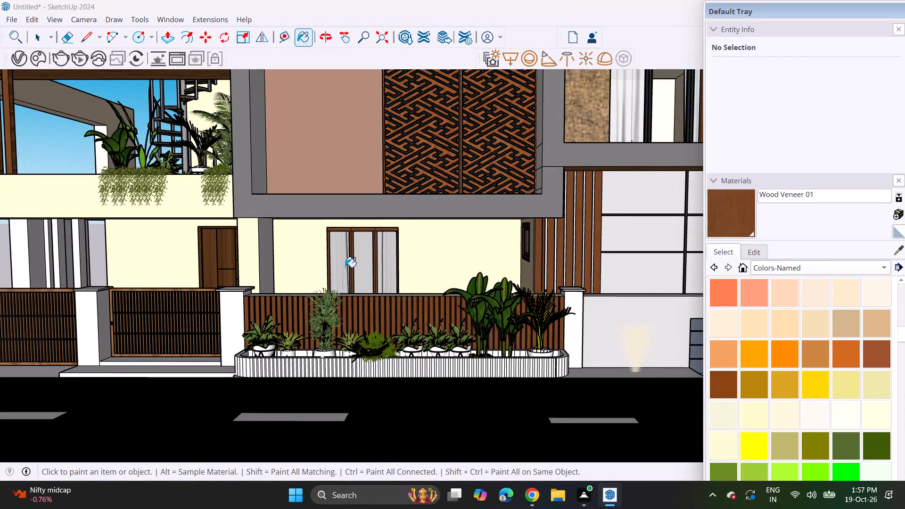
middle_click_drag(330, 289, 635, 257)
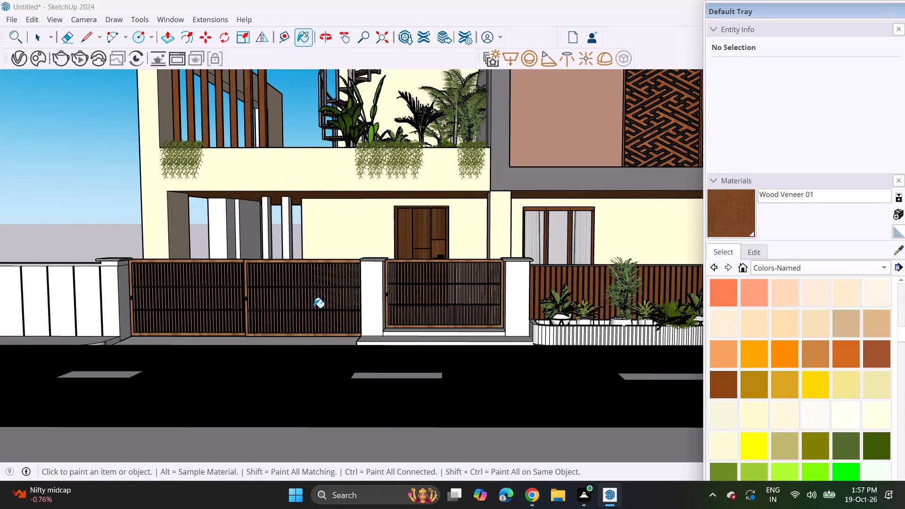
scroll(65, 310, "up", 2)
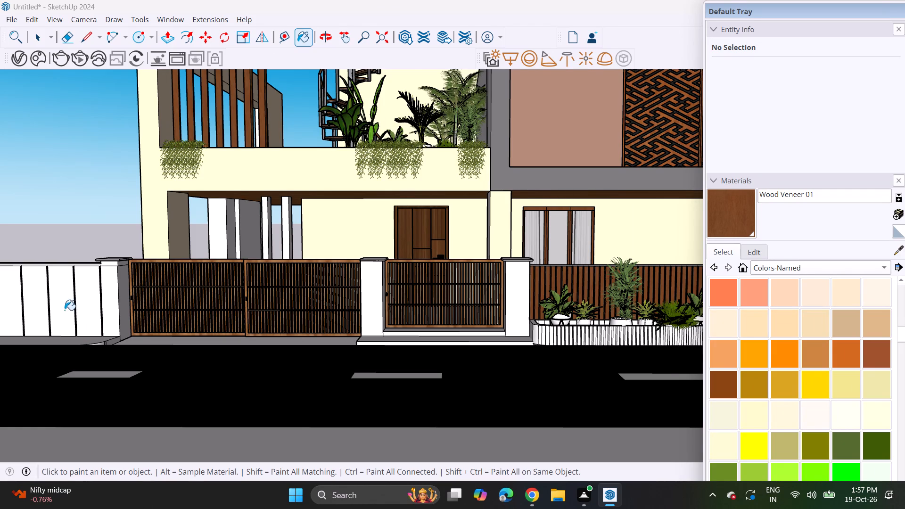
left_click(8, 304)
left_click(18, 315)
left_click(54, 317)
left_click(122, 303)
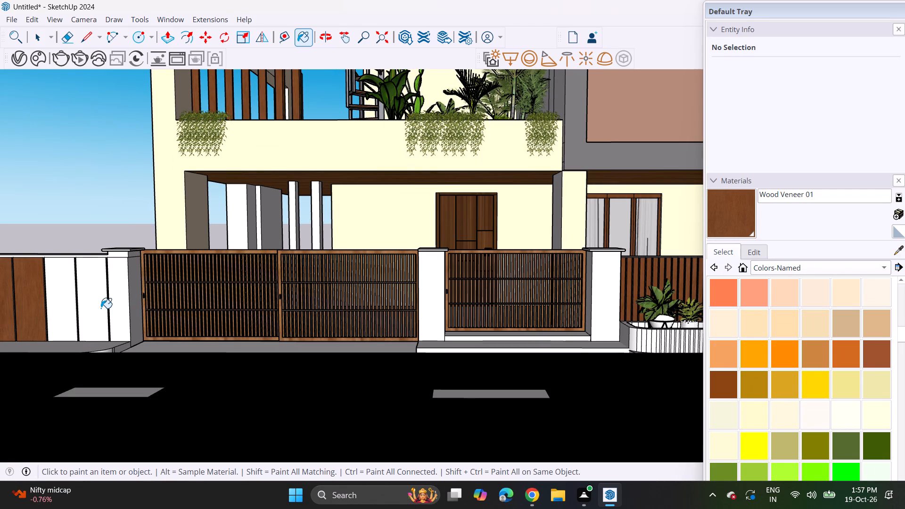
left_click(101, 308)
key("ctrl+z")
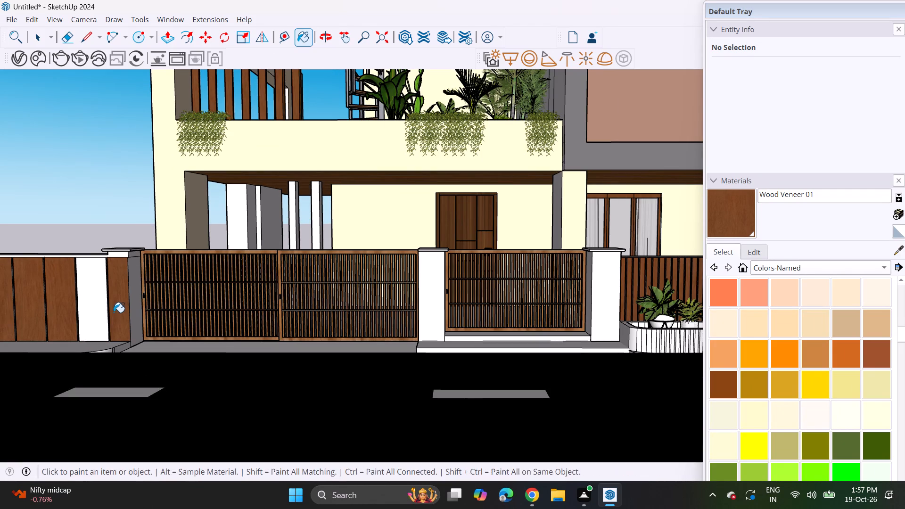
key("ctrl+z")
left_click(101, 308)
Paint the band above the boundary wall panels and the adjoining gate pillar's front and side faces with 0136_Charcoal.
scroll(103, 252, "up", 9)
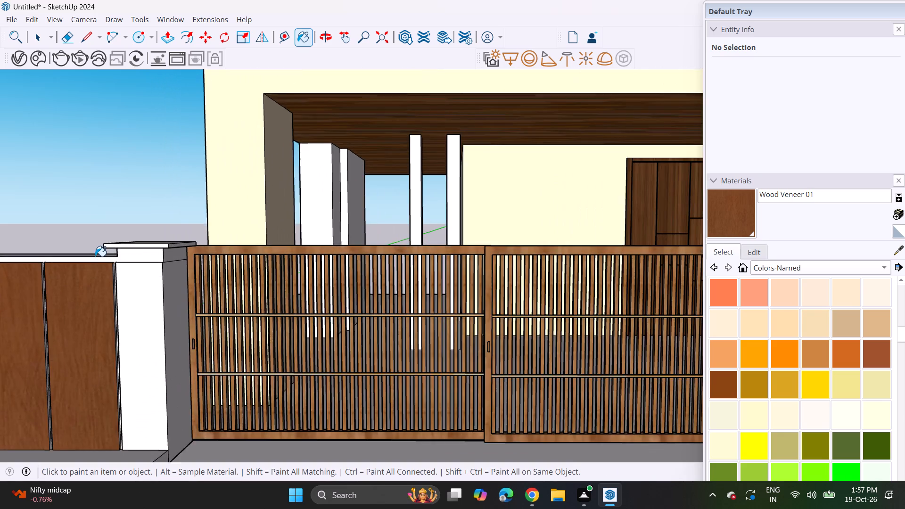
scroll(95, 256, "up", 7)
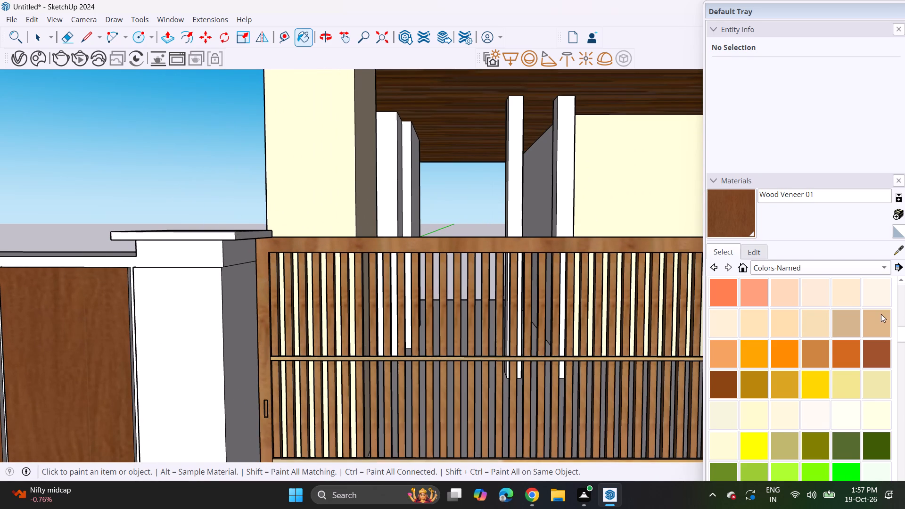
scroll(880, 315, "down", 20)
scroll(830, 331, "up", 3)
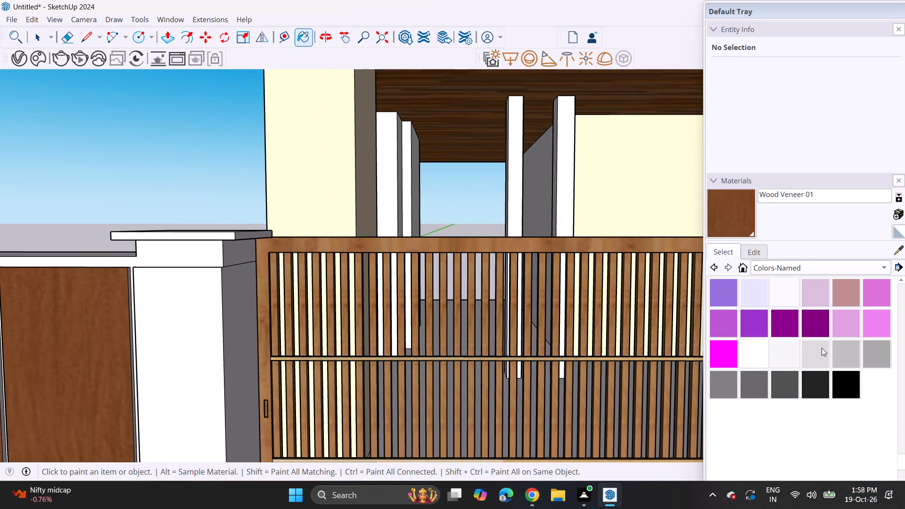
left_click(823, 377)
left_click(102, 261)
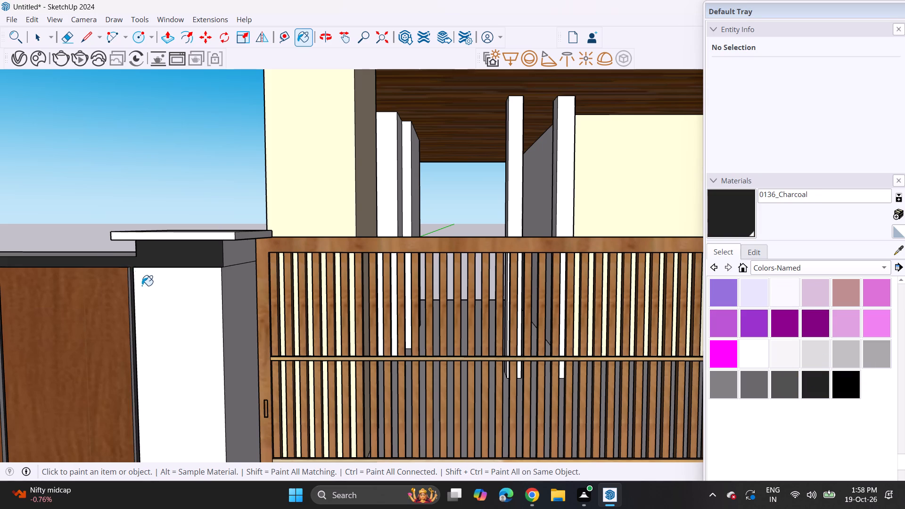
left_click(143, 287)
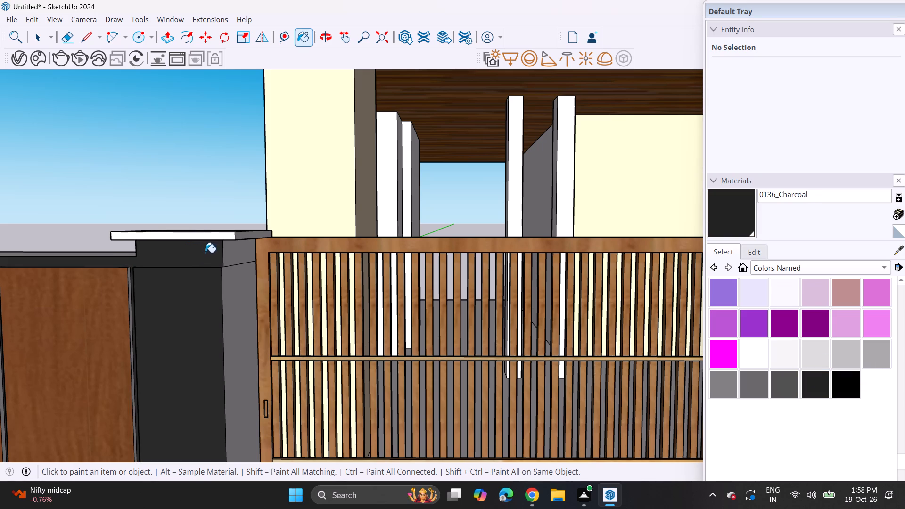
left_click(231, 250)
left_click(236, 301)
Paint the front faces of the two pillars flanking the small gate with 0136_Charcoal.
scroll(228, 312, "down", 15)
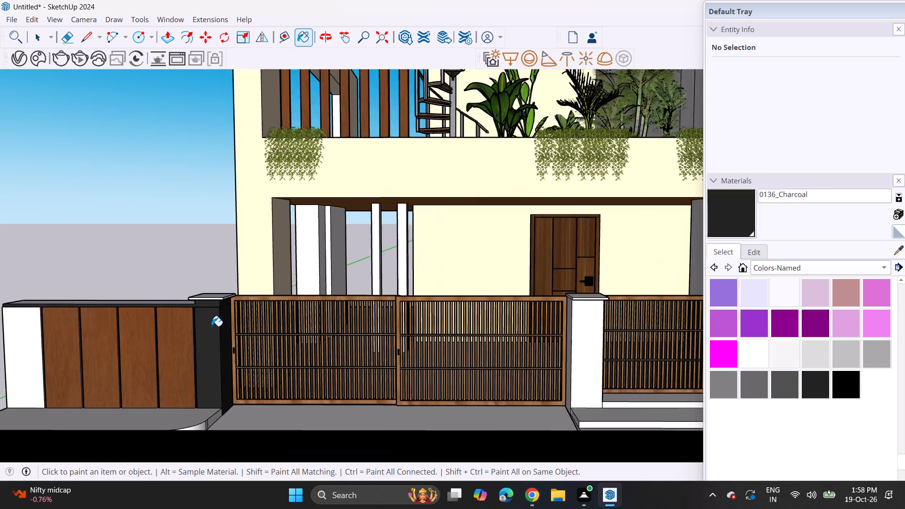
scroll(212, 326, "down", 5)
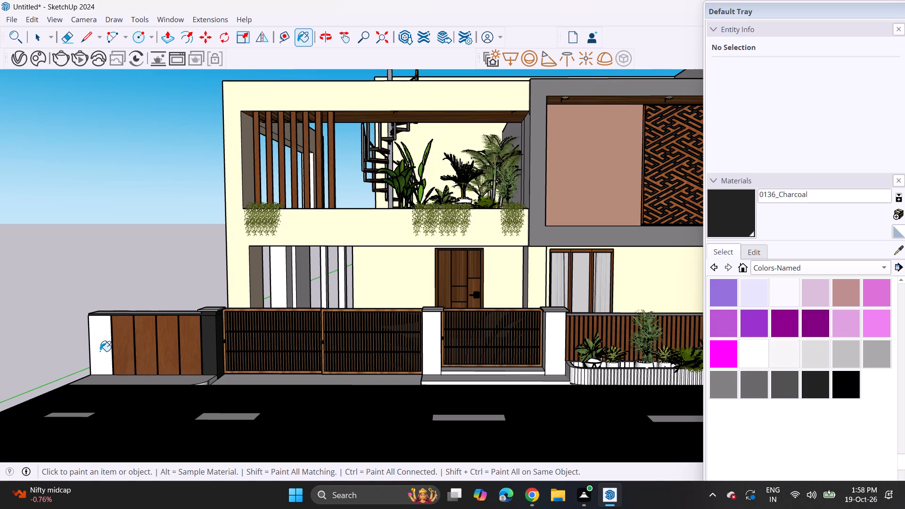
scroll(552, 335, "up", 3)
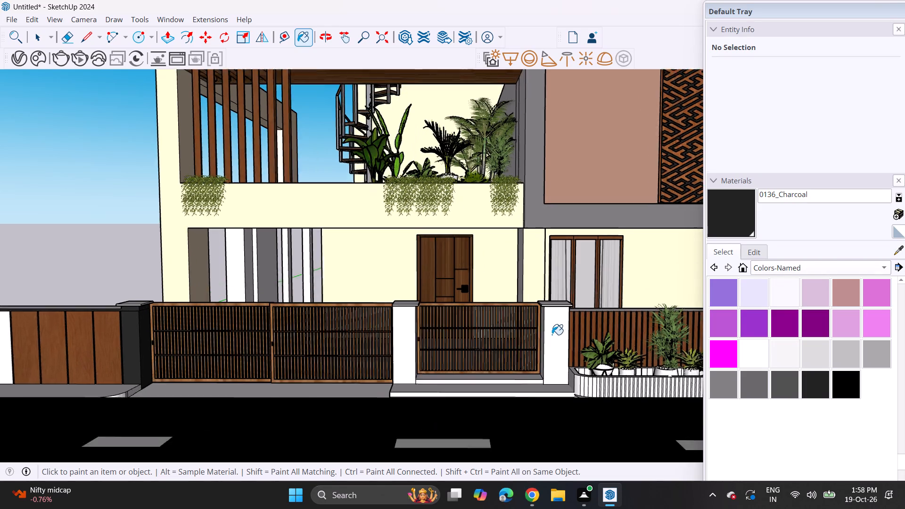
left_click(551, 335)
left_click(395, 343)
Paint the front faces of both small-gate pillars and the gate-side face of the middle pillar with 0137_Black.
scroll(436, 314, "down", 2)
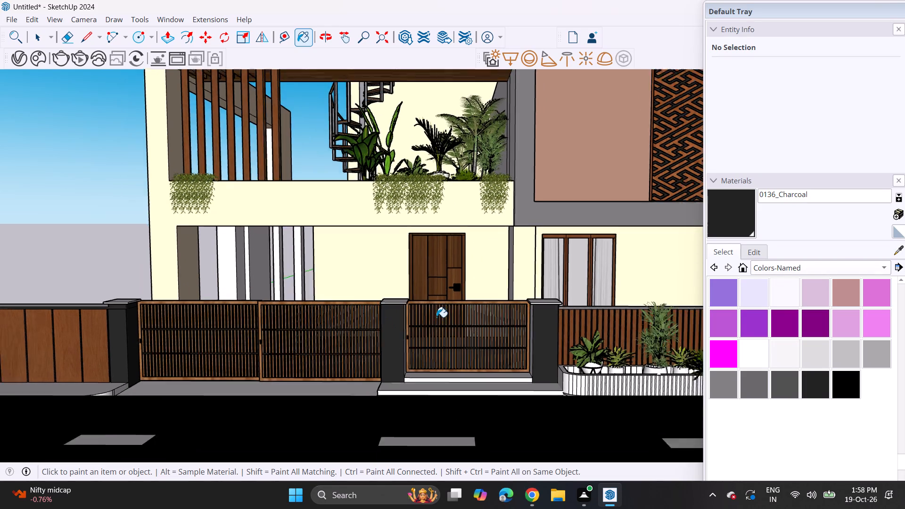
scroll(436, 317, "down", 4)
middle_click_drag(577, 323, 480, 322, "shift")
middle_click(302, 316)
scroll(299, 318, "up", 6)
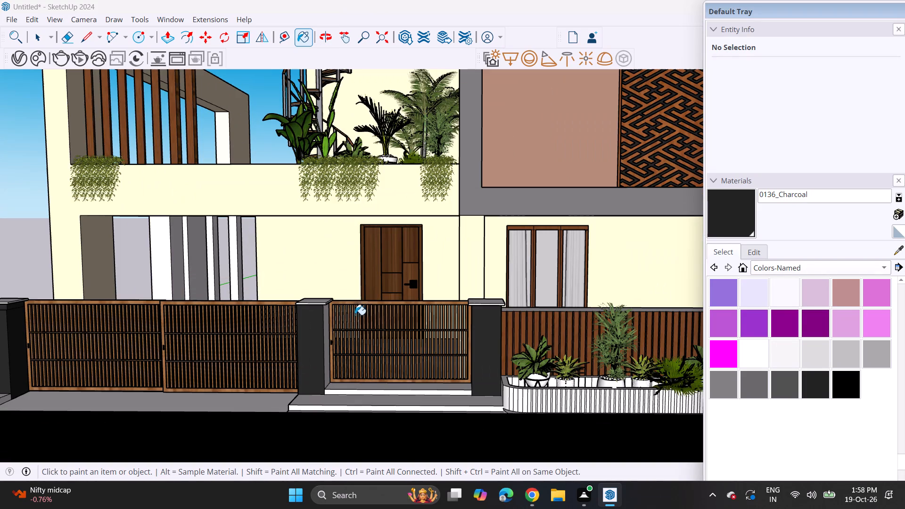
left_click(835, 383)
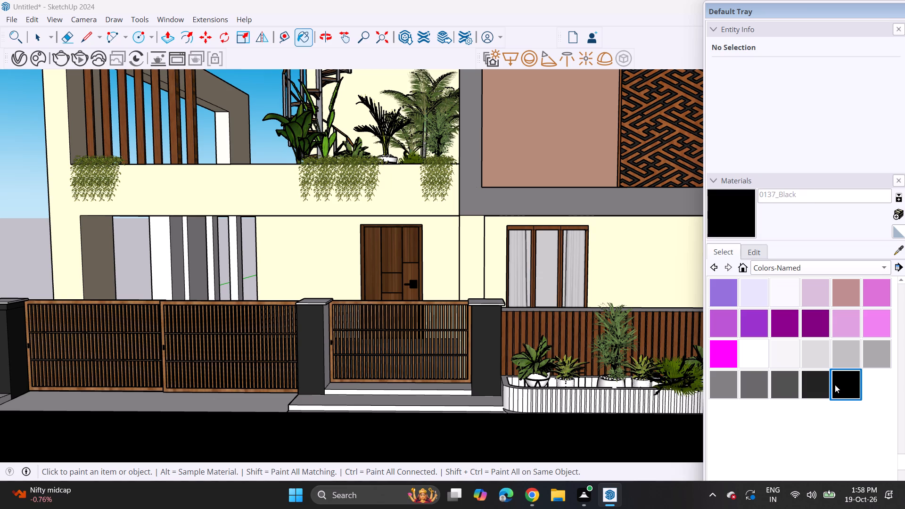
left_click(314, 358)
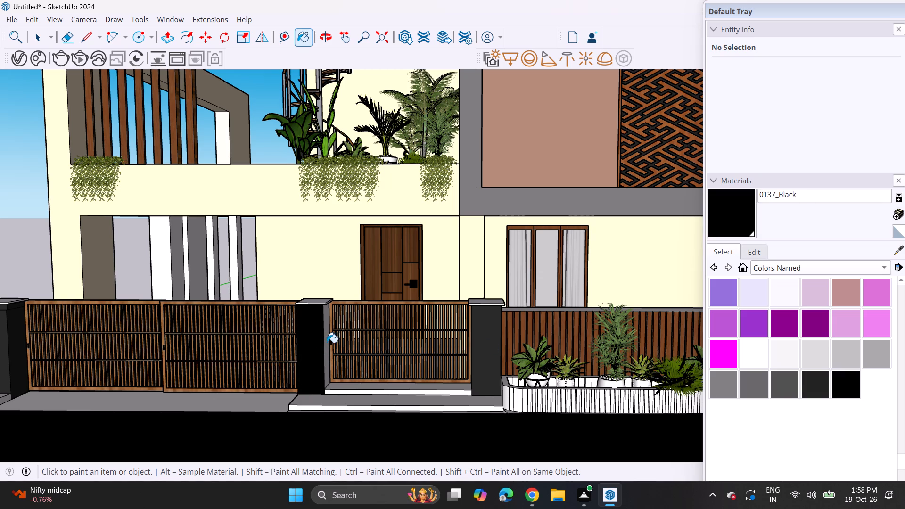
left_click(327, 343)
left_click(480, 340)
Paint the small-gate side of the pillar beside the planter and the double-gate side of the middle pillar with 0137_Black.
middle_click_drag(471, 348, 557, 348)
scroll(498, 342, "up", 5)
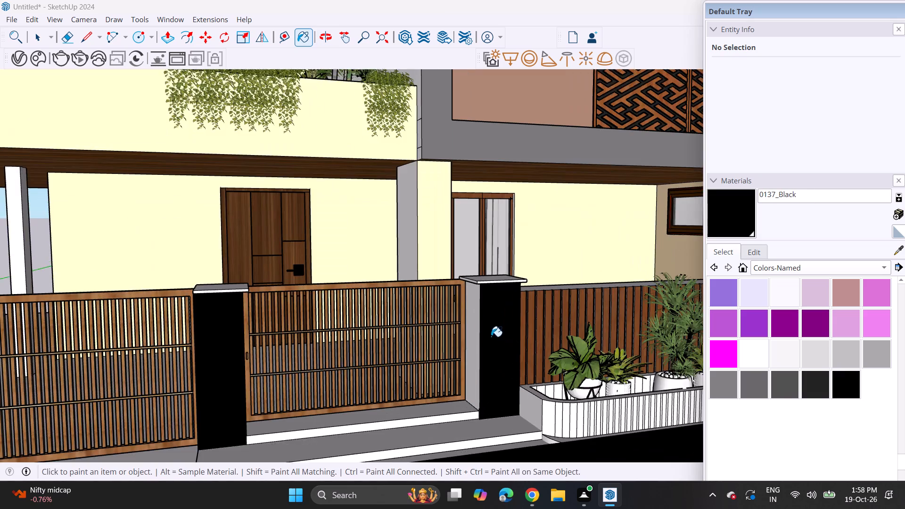
left_click(467, 322)
middle_click_drag(460, 350, 624, 292, "shift")
scroll(459, 320, "down", 10)
scroll(408, 319, "up", 4)
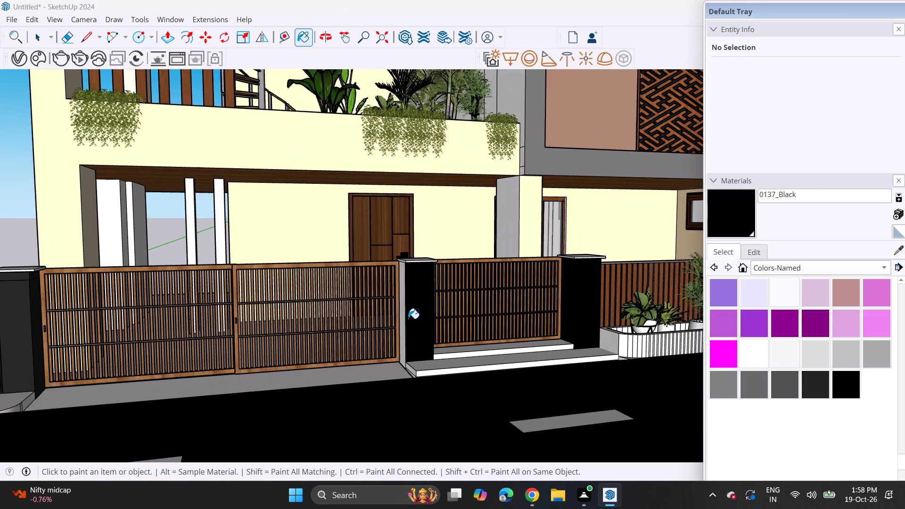
left_click(401, 308)
Repaint the front, gate-side face and upper band of the pillar between the double gate and boundary panels with 0137_Black.
middle_click_drag(297, 332, 508, 325, "shift")
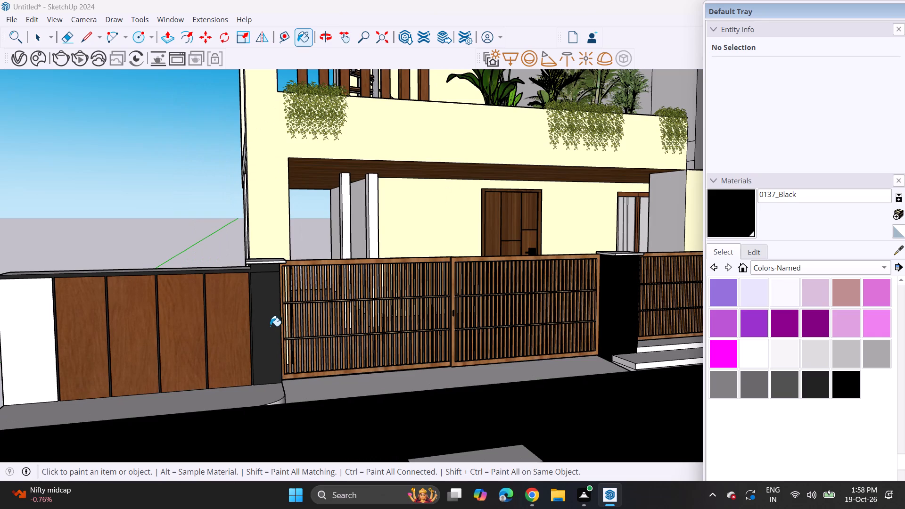
left_click(269, 327)
middle_click_drag(288, 306, 165, 319)
scroll(165, 319, "up", 6)
scroll(235, 274, "up", 3)
left_click(235, 274)
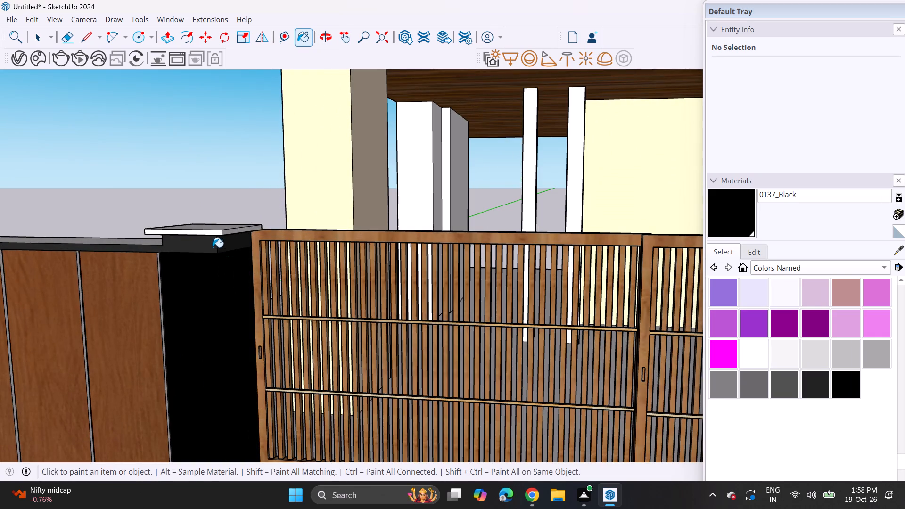
left_click(213, 247)
scroll(206, 262, "down", 14)
scroll(204, 301, "down", 3)
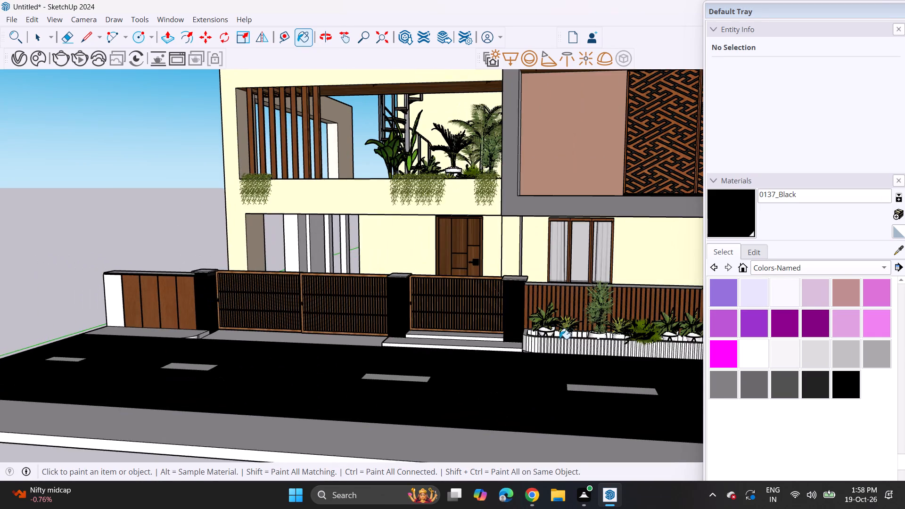
Paint the front and upper side faces of the white pillar at the planter's far end with 0137_Black.
middle_click_drag(538, 336, 143, 359, "shift")
scroll(310, 354, "up", 3)
scroll(433, 319, "up", 9)
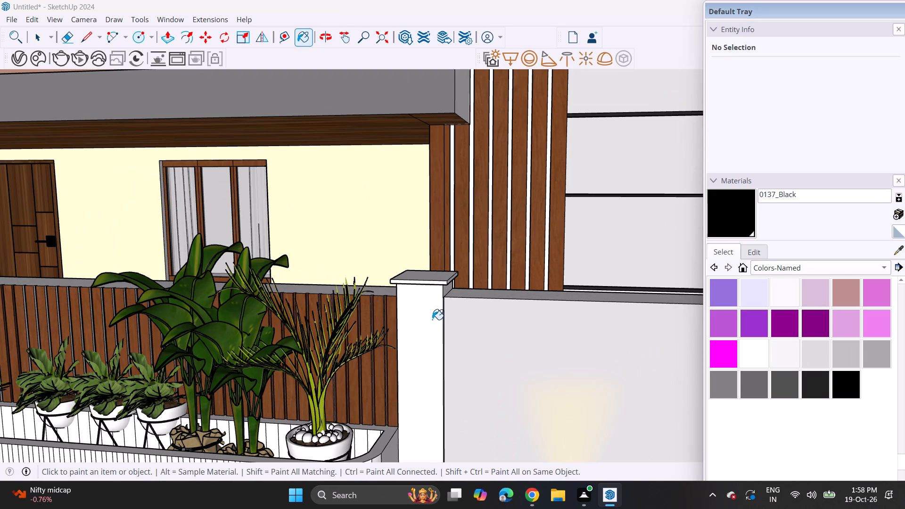
left_click(432, 320)
left_click(451, 288)
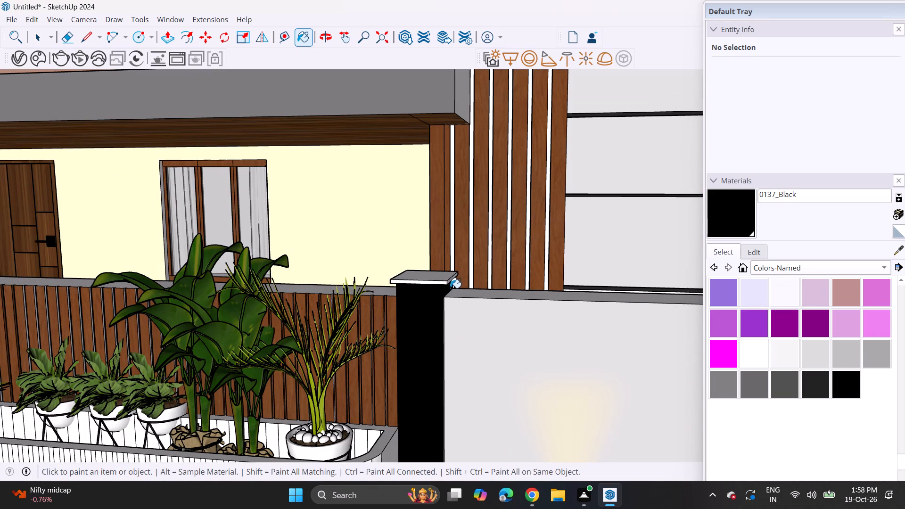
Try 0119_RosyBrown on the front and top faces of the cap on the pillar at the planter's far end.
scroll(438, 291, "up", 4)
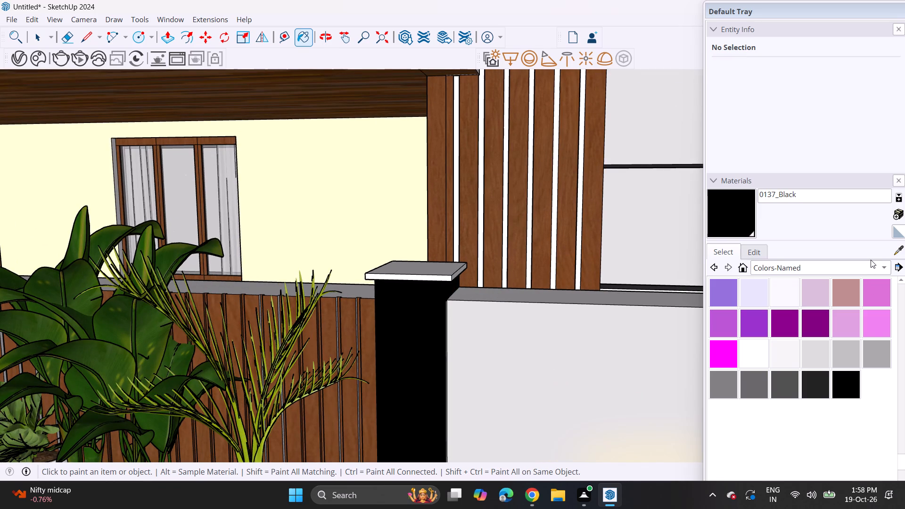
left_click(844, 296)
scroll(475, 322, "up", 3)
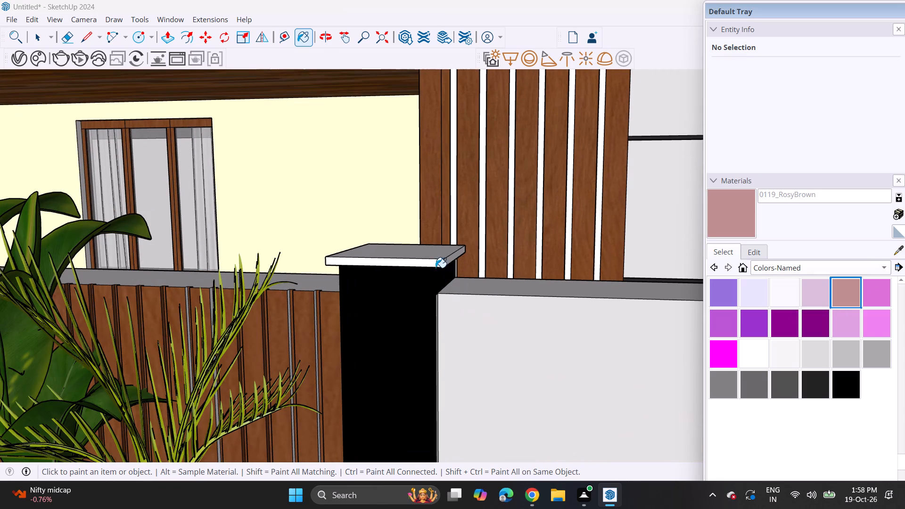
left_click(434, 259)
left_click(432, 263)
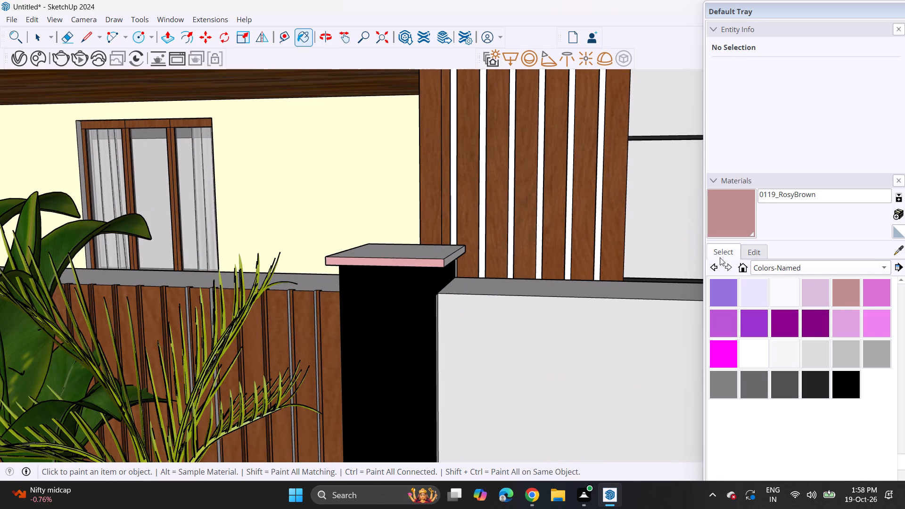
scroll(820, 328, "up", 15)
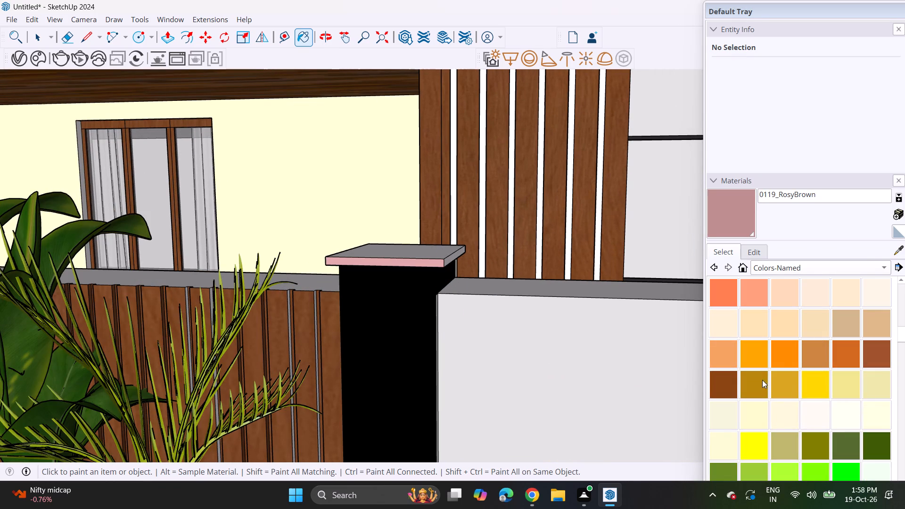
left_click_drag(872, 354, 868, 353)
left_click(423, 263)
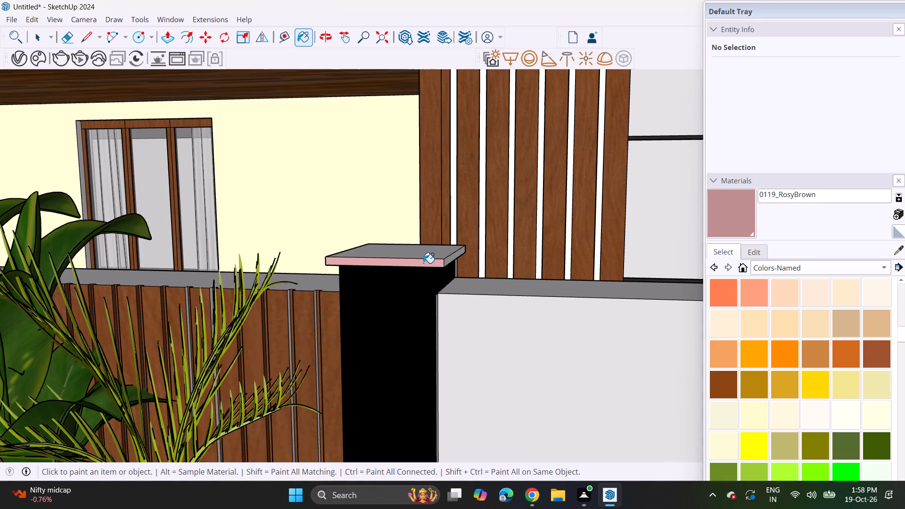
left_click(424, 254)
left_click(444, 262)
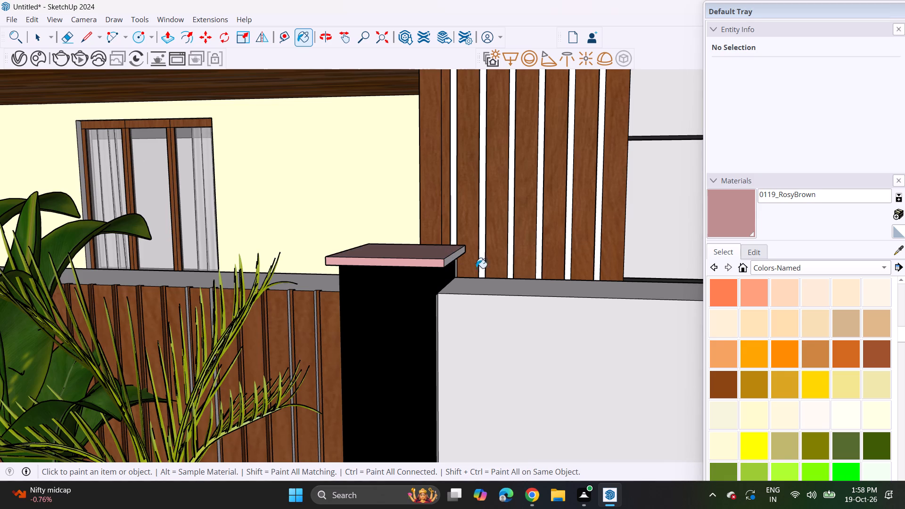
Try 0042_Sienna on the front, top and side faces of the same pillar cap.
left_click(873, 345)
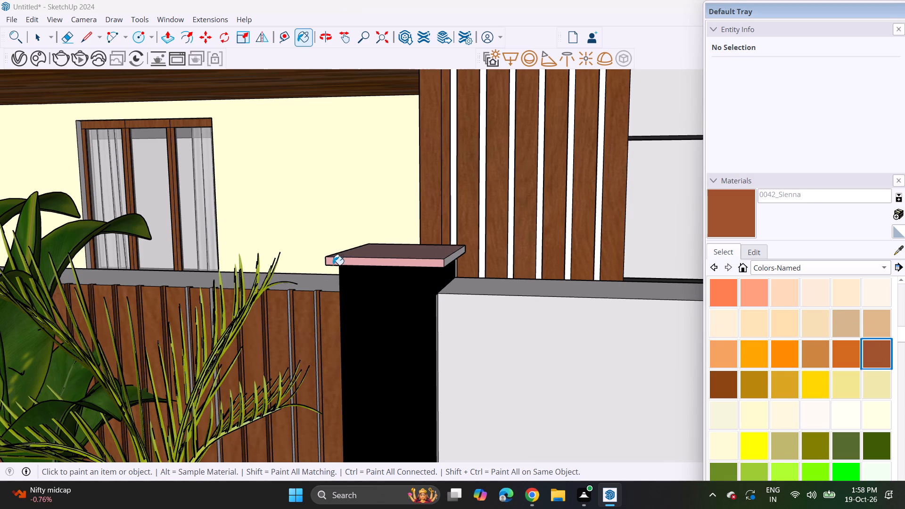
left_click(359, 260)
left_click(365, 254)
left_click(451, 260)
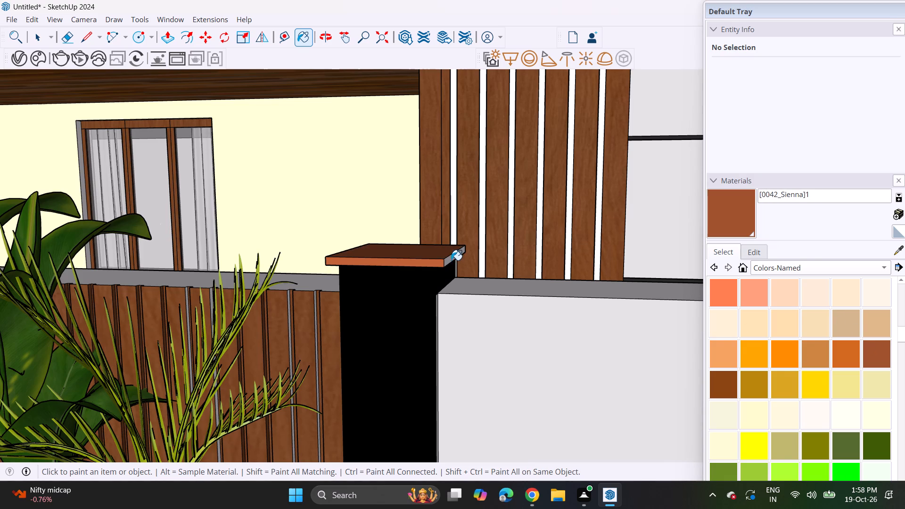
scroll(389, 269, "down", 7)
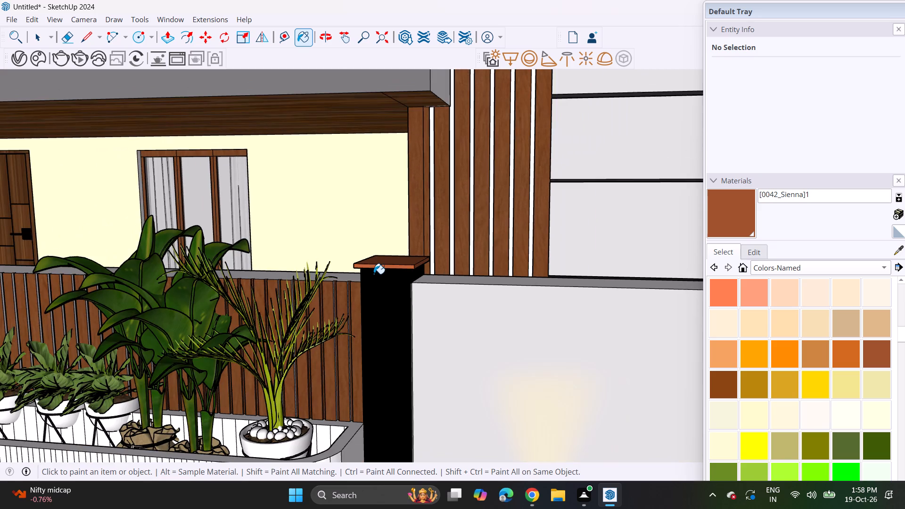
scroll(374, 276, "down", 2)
Sample Wood Veneer 01 from the wall slats and apply it to that pillar's cap and the exposed side face beneath it.
left_click(902, 248)
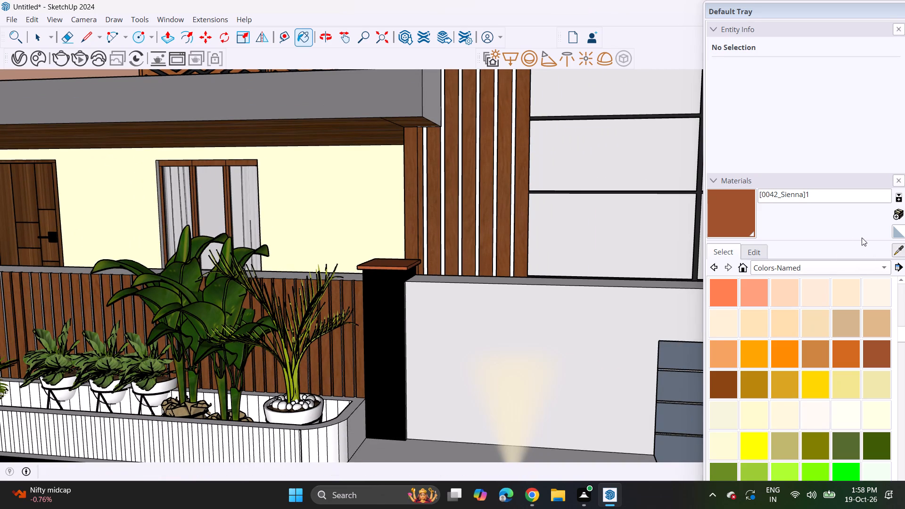
left_click(523, 213)
scroll(398, 242, "up", 8)
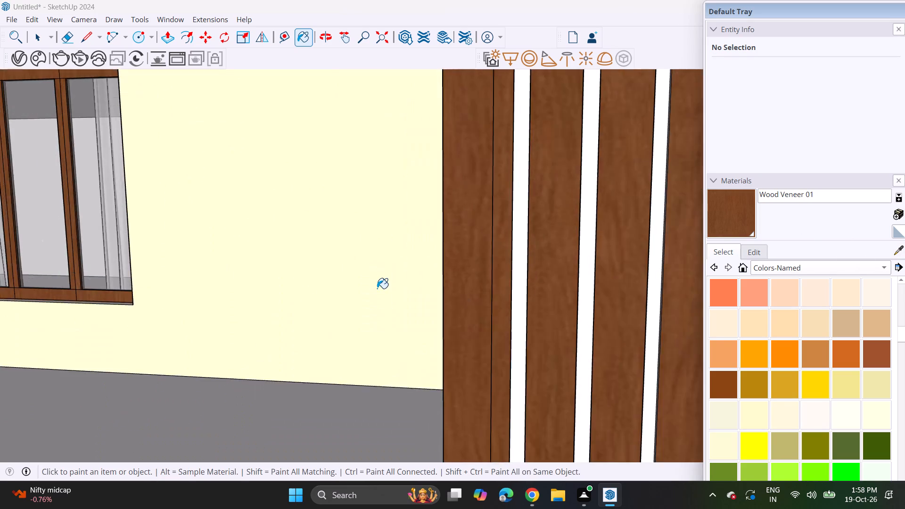
scroll(373, 341, "down", 8)
left_click(365, 374)
middle_click_drag(372, 395, 402, 339, "shift")
scroll(390, 345, "up", 9)
left_click(399, 314)
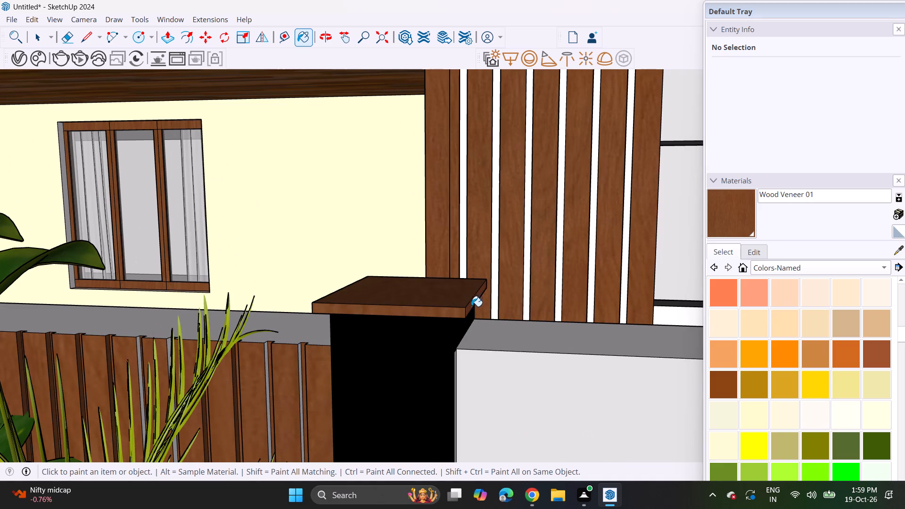
left_click(471, 301)
left_click(465, 311)
middle_click_drag(370, 311, 514, 289)
left_click(354, 309)
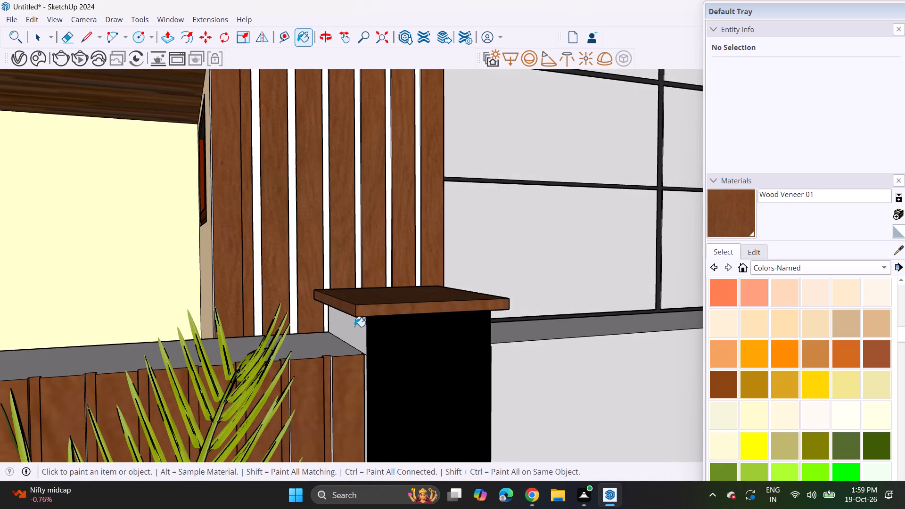
left_click(356, 333)
Paint the cap of the pillar between the small gate and the planter with Wood Veneer 01 on its front, sides and top.
scroll(356, 333, "down", 19)
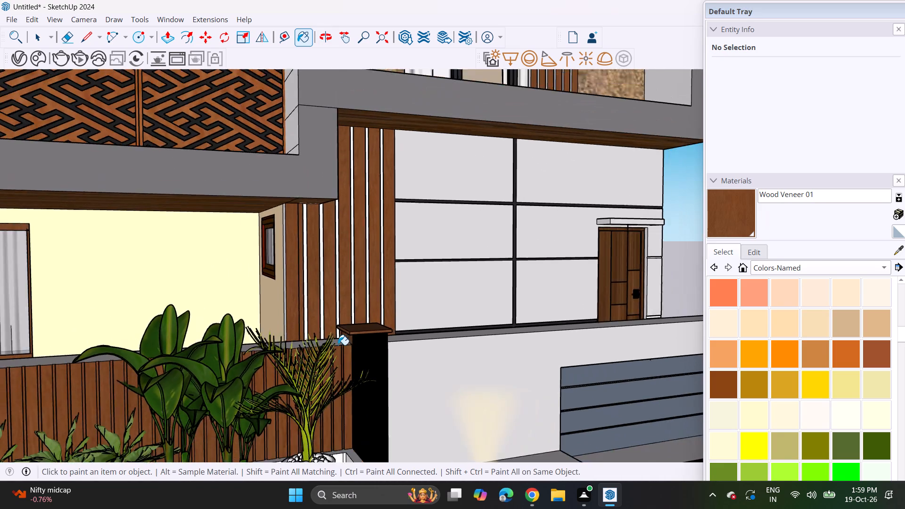
scroll(338, 345, "down", 7)
middle_click_drag(164, 349, 515, 284)
scroll(492, 261, "up", 3)
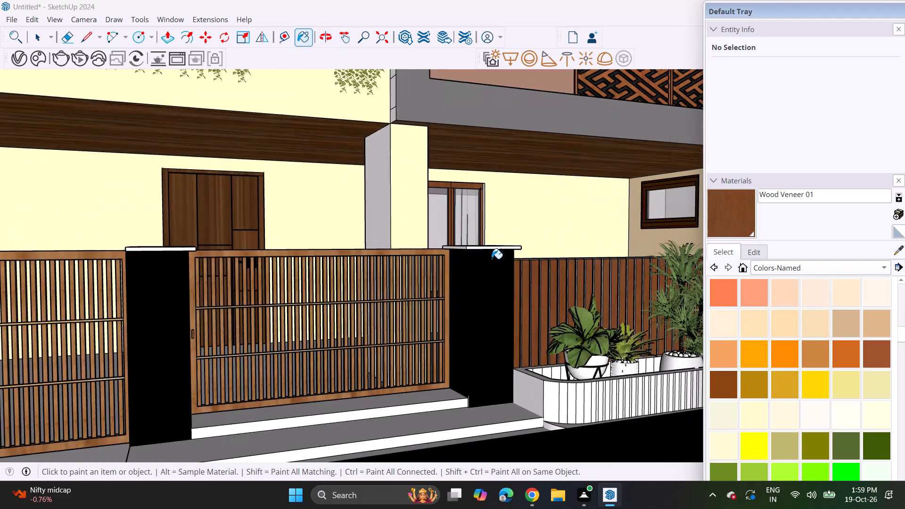
scroll(491, 253, "up", 16)
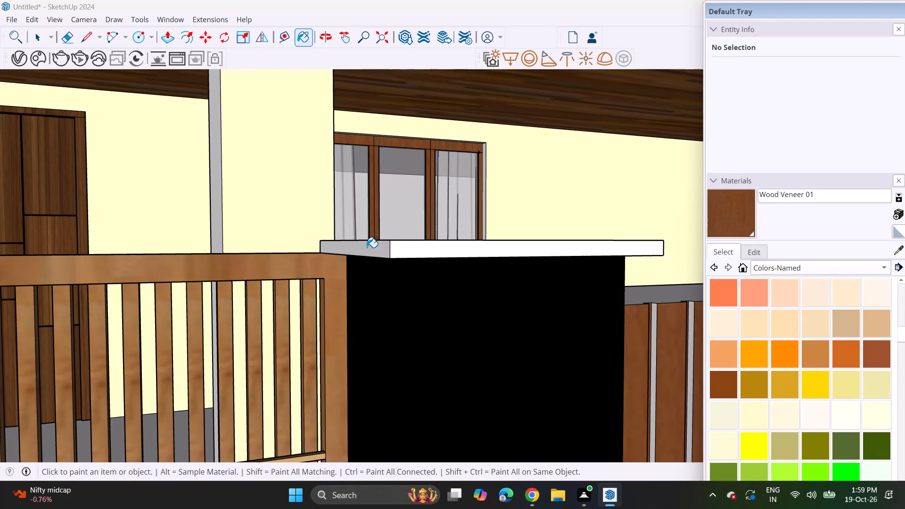
left_click(367, 247)
left_click(434, 246)
middle_click_drag(543, 238, 480, 256)
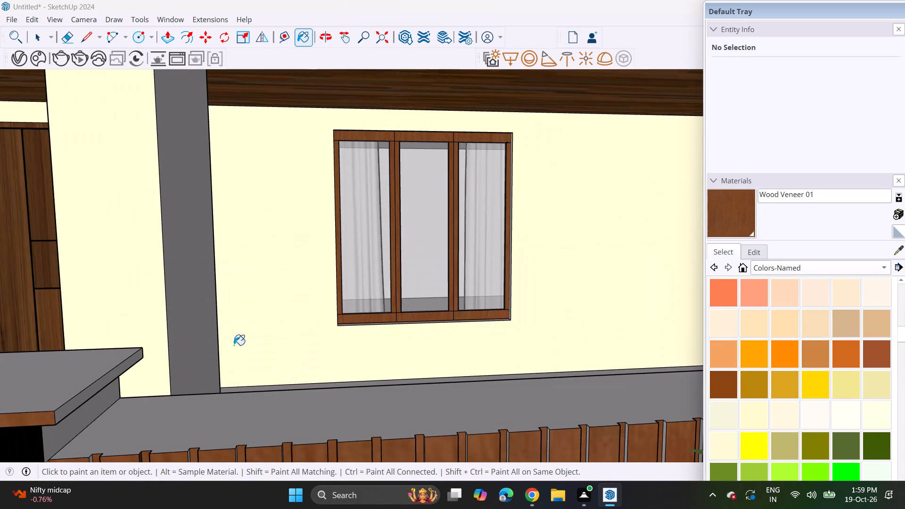
left_click(109, 377)
left_click(92, 371)
scroll(91, 376, "down", 8)
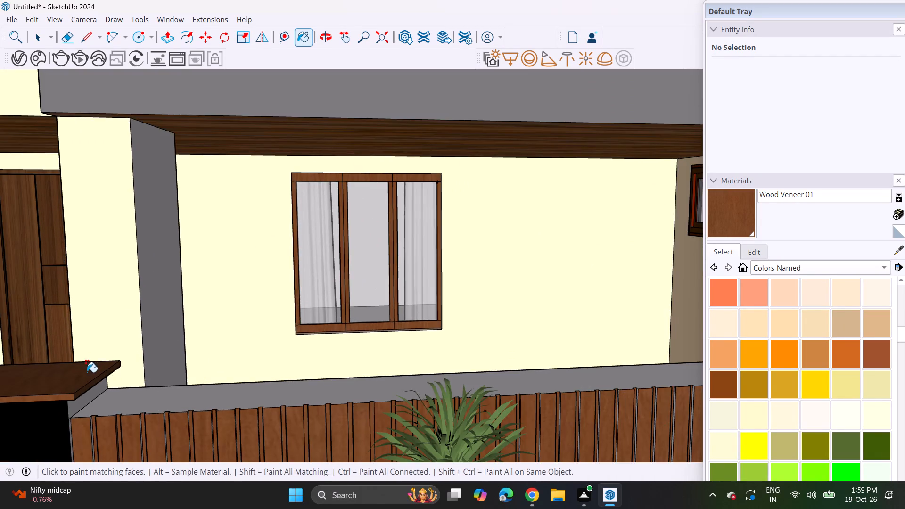
Paint the front, top and side faces of the middle pillar's cap between the two gates with Wood Veneer 01.
middle_click_drag(91, 369, 744, 213, "shift")
middle_click_drag(112, 238, 256, 287, "shift")
scroll(258, 280, "up", 4)
left_click(257, 270)
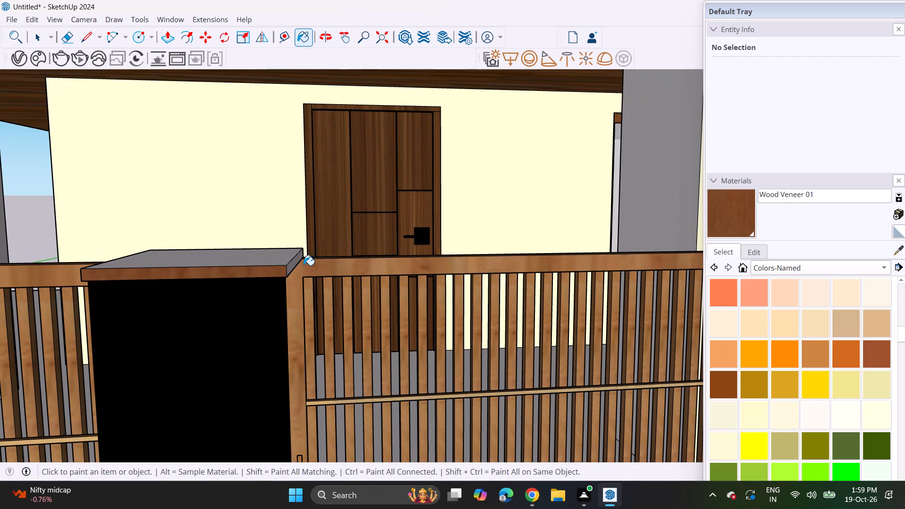
left_click(293, 259)
left_click(288, 256)
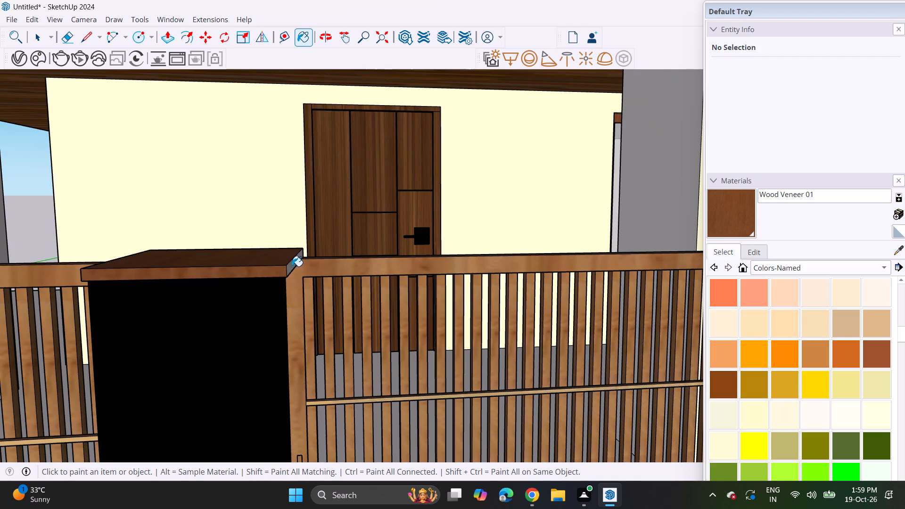
left_click(292, 266)
middle_click_drag(179, 287, 331, 274)
left_click(113, 276)
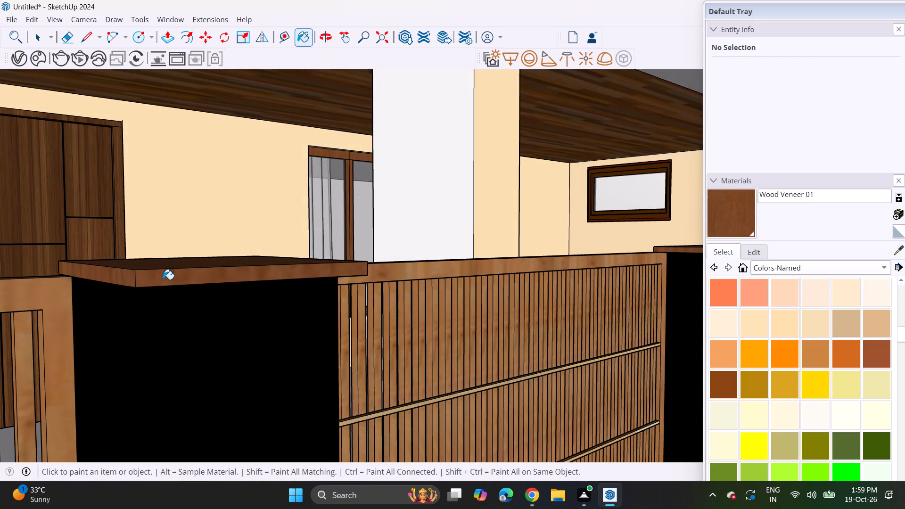
Paint the front, top and gate-side faces of the cap on the pillar beside the boundary panels with Wood Veneer 01.
scroll(165, 286, "down", 20)
scroll(165, 286, "down", 10)
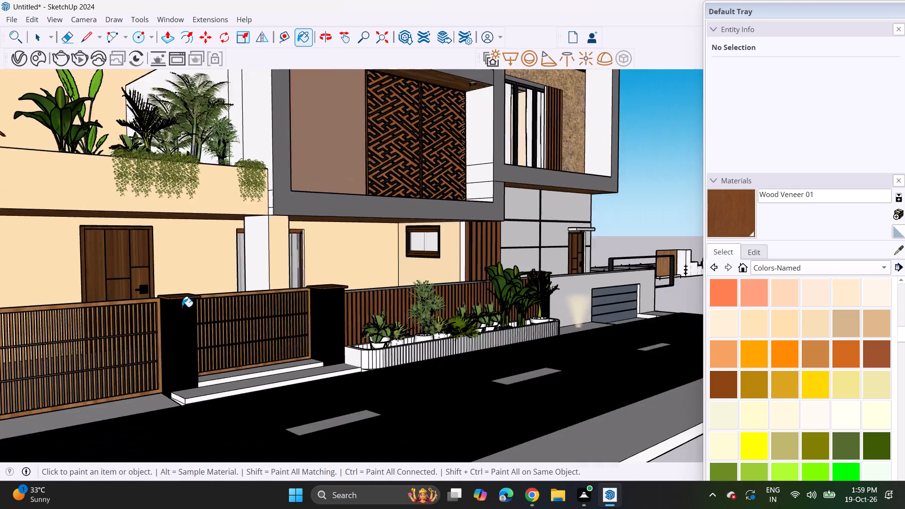
scroll(182, 307, "down", 6)
middle_click_drag(152, 323, 410, 280, "shift")
middle_click_drag(389, 293, 153, 330)
scroll(375, 302, "up", 1)
scroll(136, 280, "up", 5)
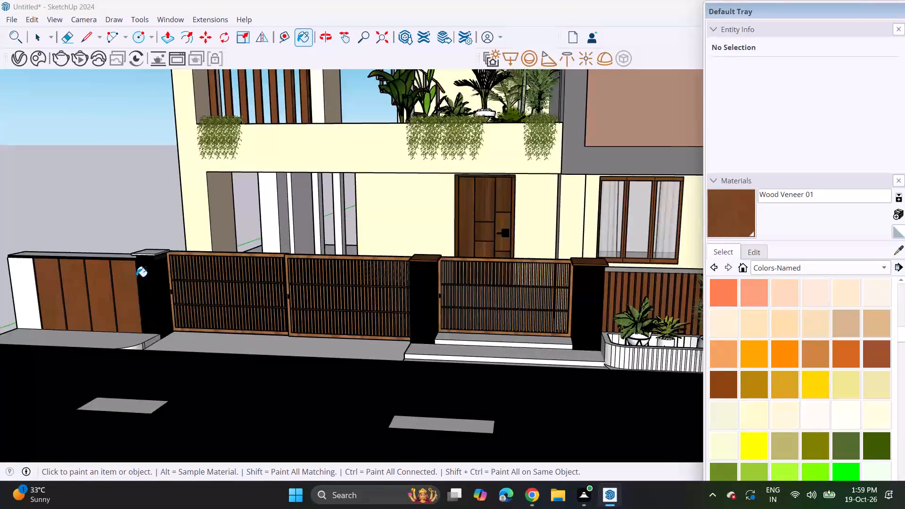
scroll(140, 255, "up", 18)
left_click(148, 241)
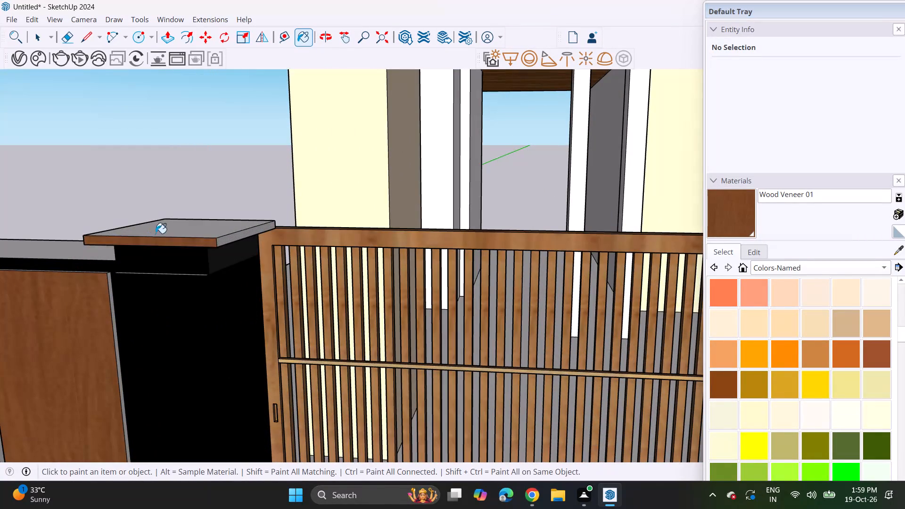
left_click(156, 233)
left_click(229, 238)
Paint the remaining white end panel of the boundary wall with Wood Veneer 01.
scroll(809, 185, "down", 5)
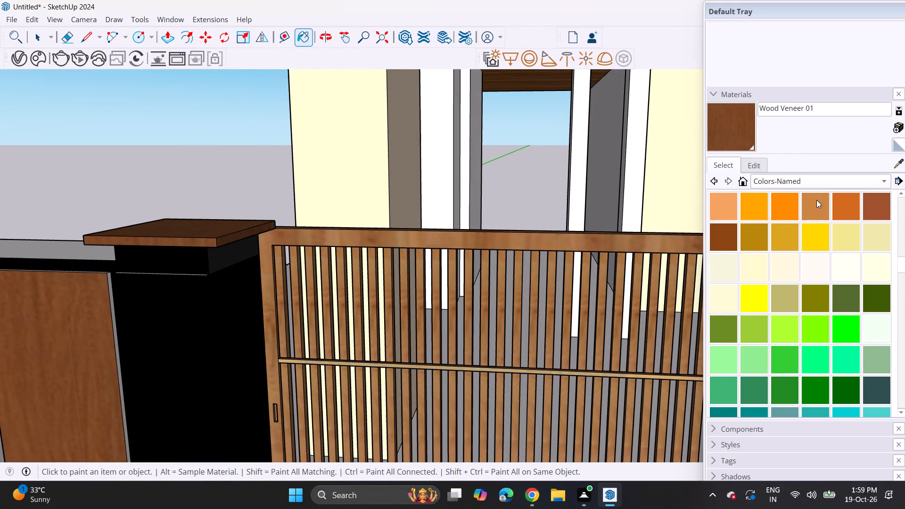
scroll(284, 297, "down", 9)
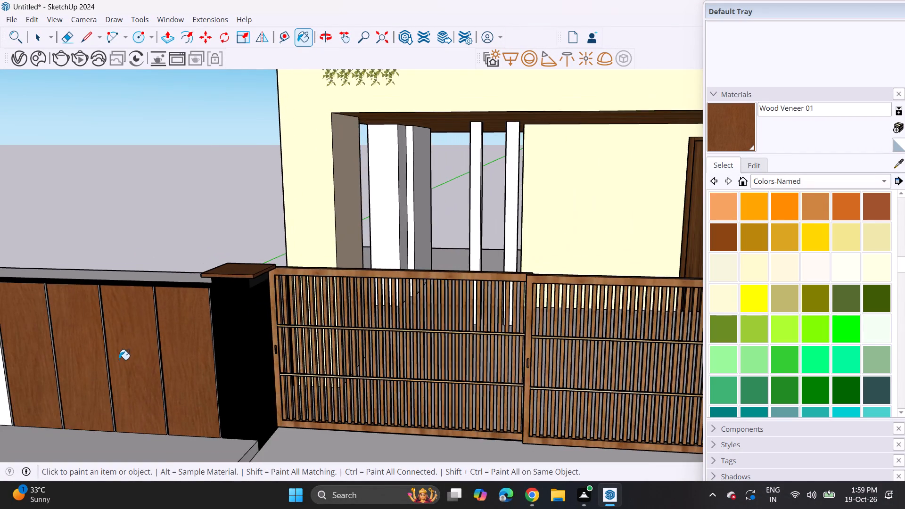
scroll(104, 361, "down", 3)
left_click(21, 362)
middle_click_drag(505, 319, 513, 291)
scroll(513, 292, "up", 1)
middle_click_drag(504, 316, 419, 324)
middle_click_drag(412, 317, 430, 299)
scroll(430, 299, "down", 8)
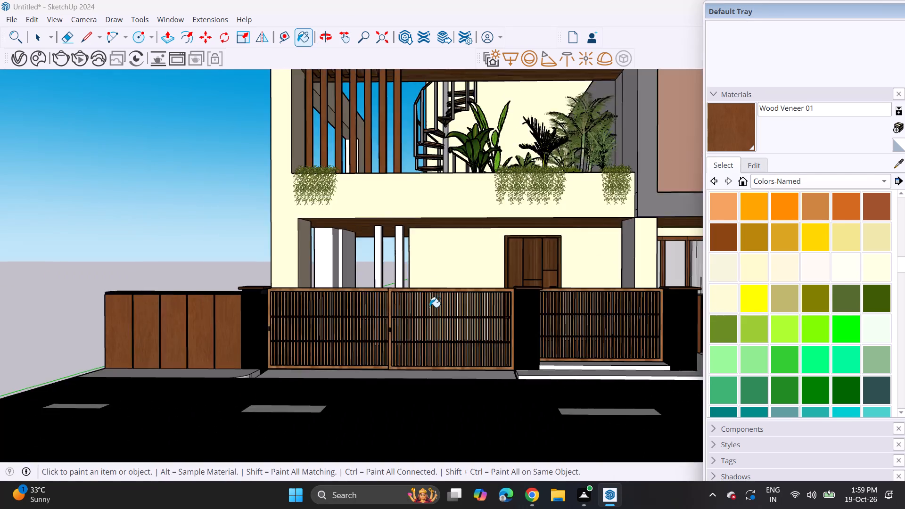
Examine the painted front elevation of the house, fence, gates and boundary wall from several distances and angles.
scroll(429, 307, "down", 3)
middle_click_drag(402, 310, 336, 318, "shift")
middle_click_drag(375, 306, 55, 303)
middle_click_drag(74, 306, 200, 321, "shift")
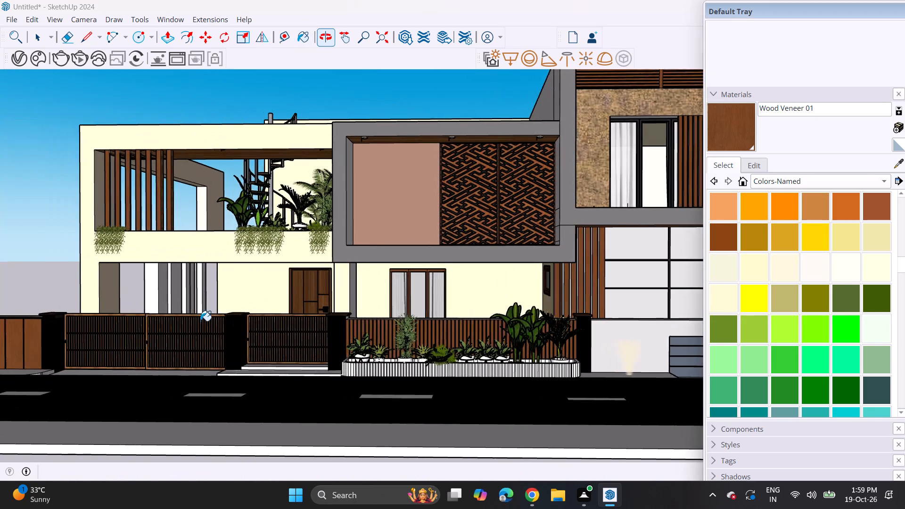
scroll(200, 321, "down", 5)
middle_click_drag(204, 328, 214, 312)
middle_click_drag(211, 314, 266, 347)
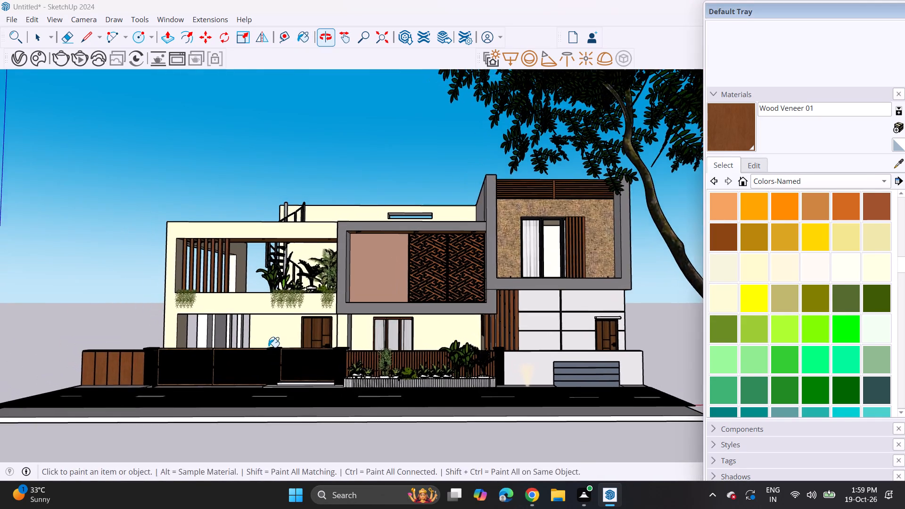
middle_click_drag(270, 349, 274, 355)
middle_click_drag(259, 350, 286, 357, "shift")
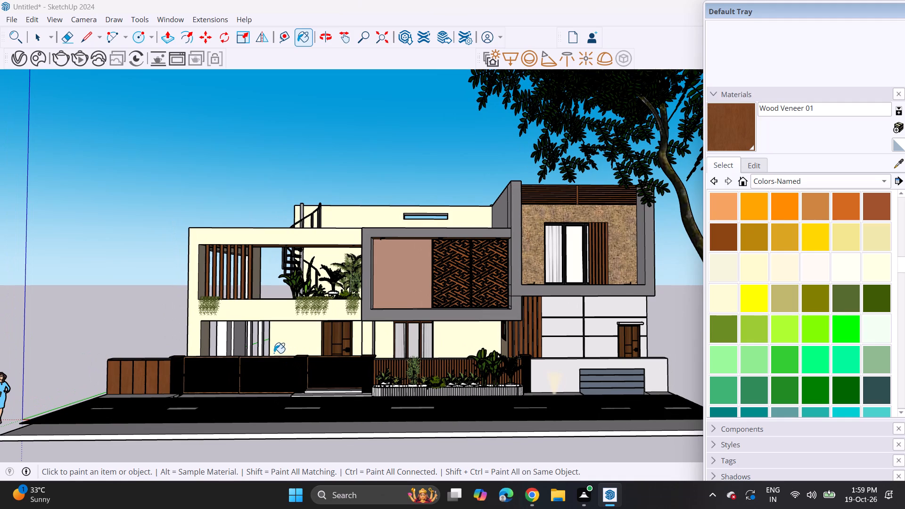
scroll(264, 353, "up", 1)
middle_click_drag(264, 352, 245, 353)
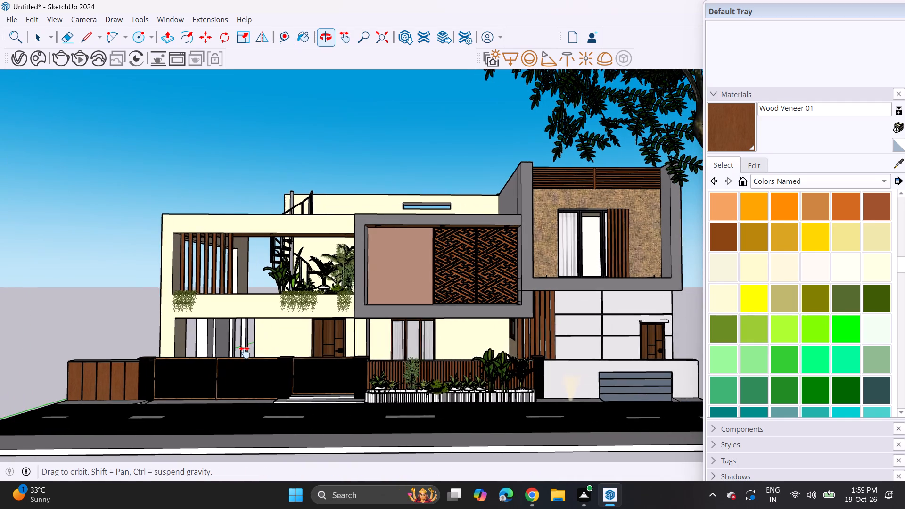
middle_click_drag(245, 353, 246, 359)
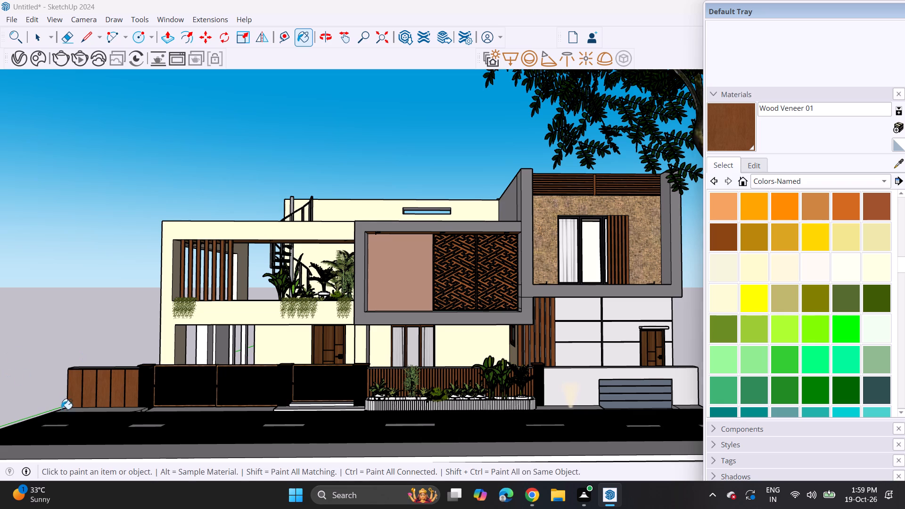
Mark a narrow strip on the front boundary wall's inner face at its outer end and push/pull it along the plot edge as a side wall.
middle_click_drag(62, 409, 655, 413)
scroll(598, 411, "down", 11)
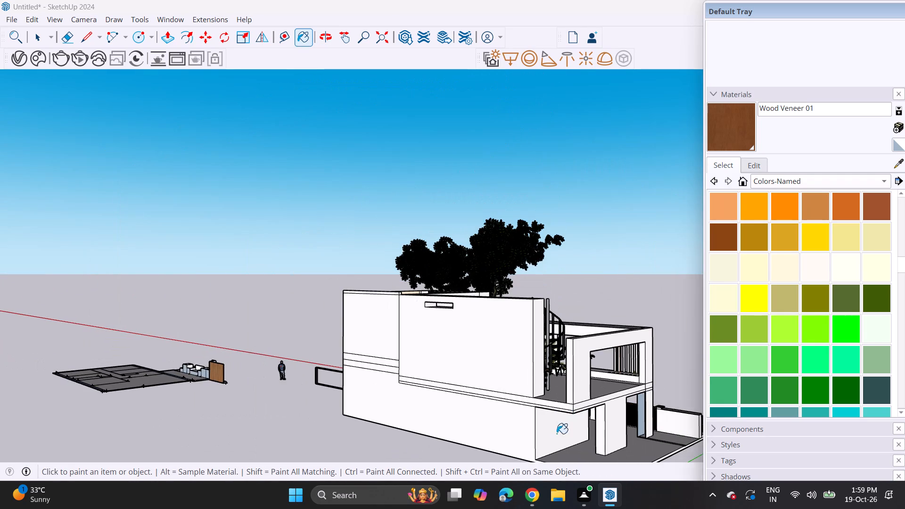
middle_click_drag(557, 434, 380, 308)
middle_click_drag(368, 302, 501, 382)
scroll(572, 352, "up", 2)
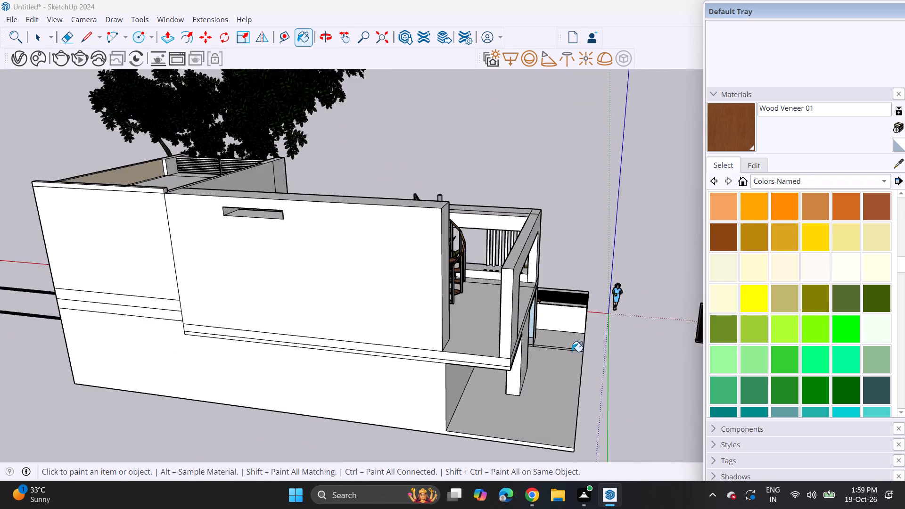
scroll(572, 352, "up", 5)
left_click(85, 38)
scroll(563, 342, "up", 2)
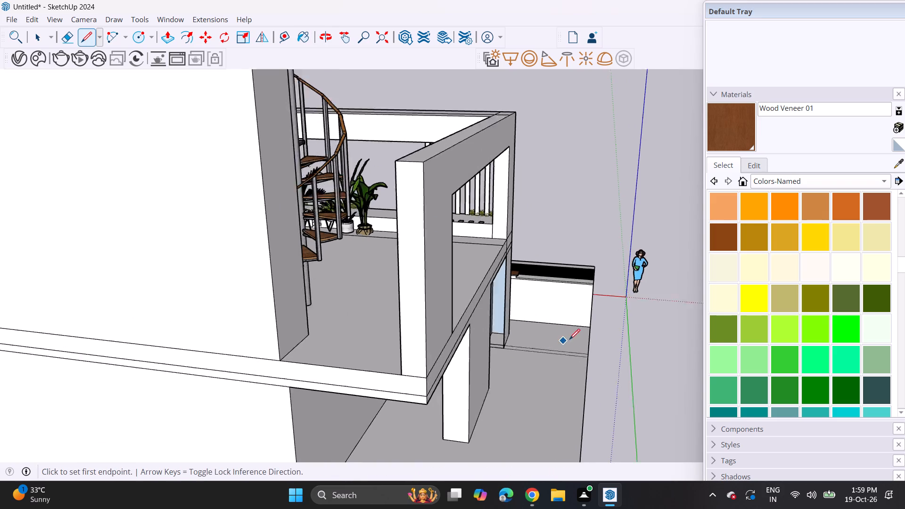
scroll(569, 339, "up", 4)
left_click(584, 322)
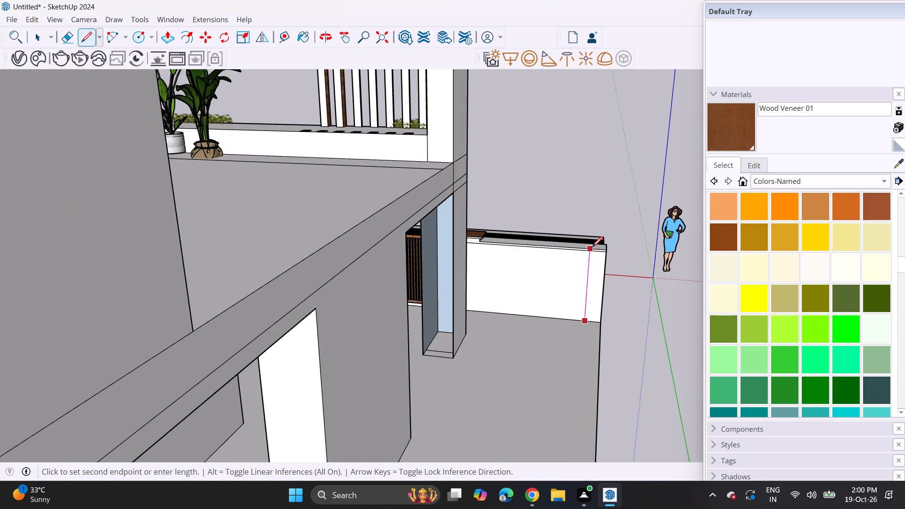
left_click(592, 247)
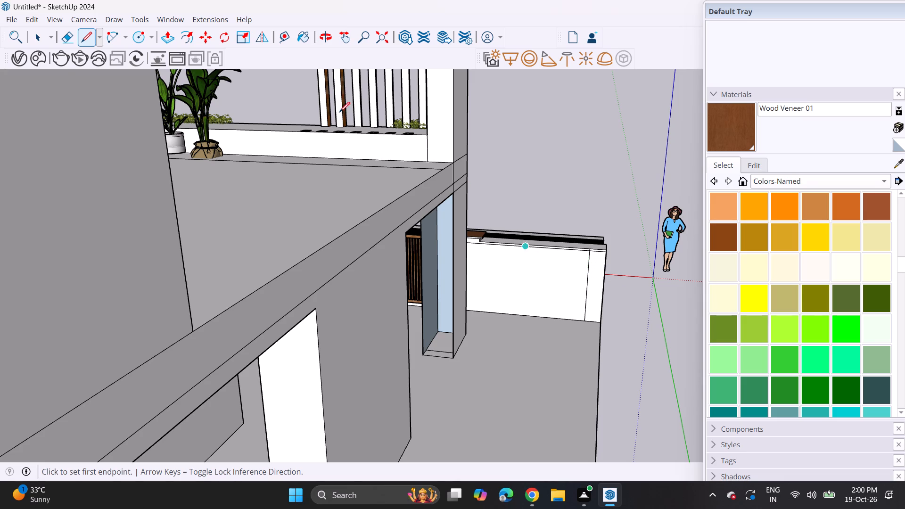
left_click(173, 35)
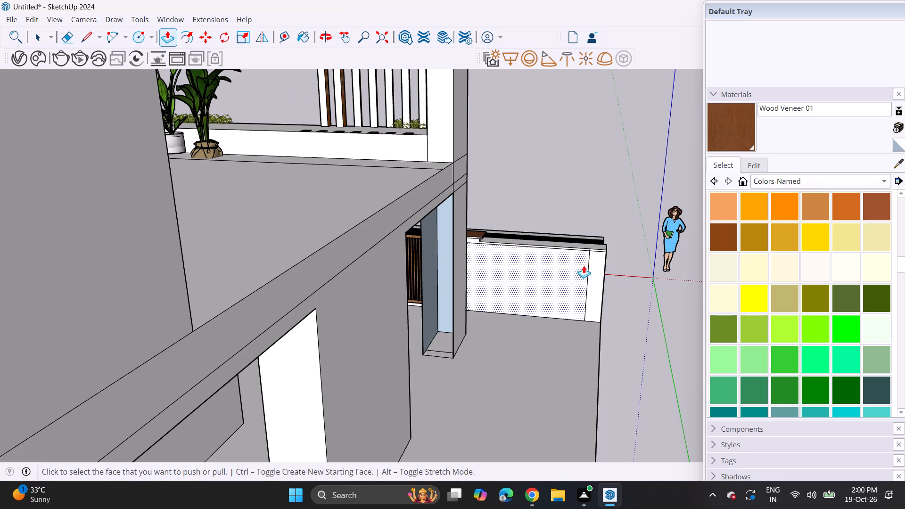
left_click(598, 286)
scroll(587, 342, "down", 5)
middle_click_drag(582, 359, 584, 305, "shift")
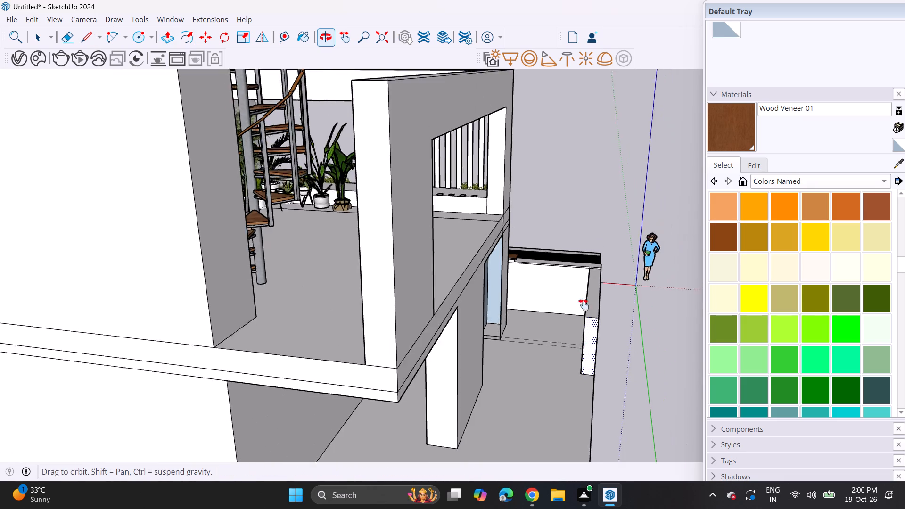
middle_click_drag(584, 305, 612, 132, "shift")
scroll(612, 132, "up", 1)
left_click(610, 244)
Extend the narrow top strip at the front wall's end along the new side wall by the same distance.
scroll(632, 93, "up", 4)
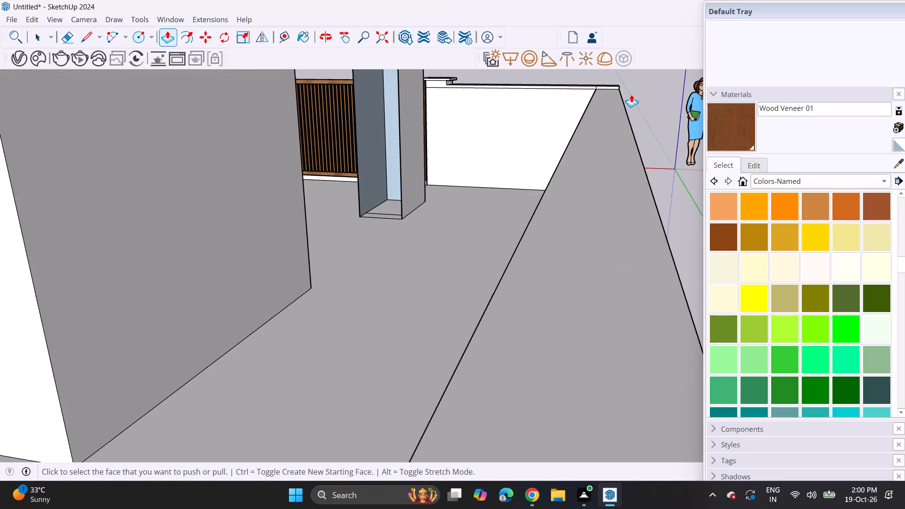
scroll(622, 88, "up", 4)
double_click(609, 90)
Mark a vertical strip on the side wall's inner face at its rear end and push/pull it across to the house corner.
scroll(597, 101, "down", 14)
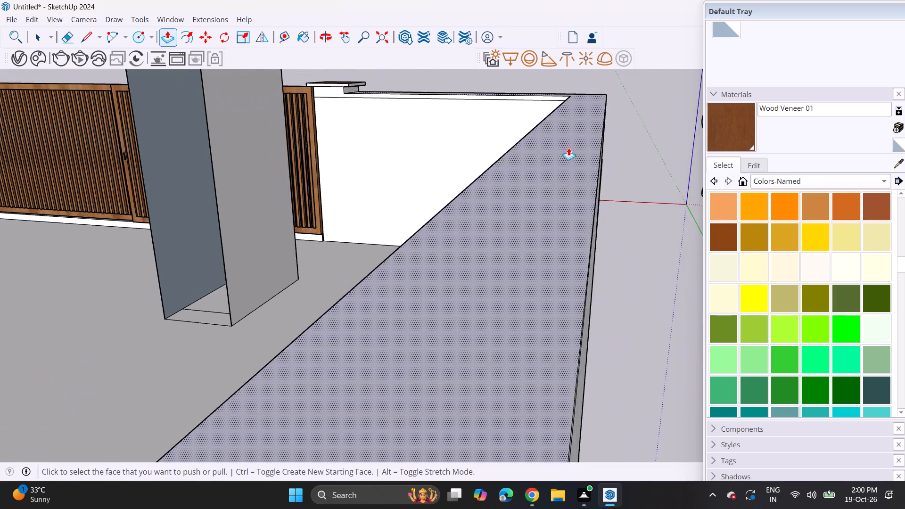
scroll(568, 148, "down", 20)
scroll(568, 148, "down", 10)
middle_click_drag(331, 316, 355, 301)
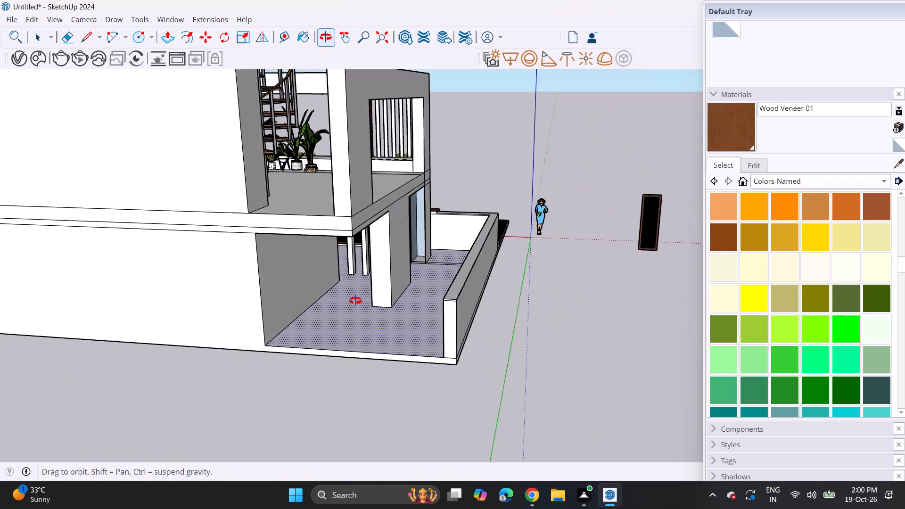
middle_click_drag(355, 301, 360, 300)
scroll(360, 302, "down", 3)
middle_click_drag(330, 320, 461, 309)
scroll(535, 311, "up", 5)
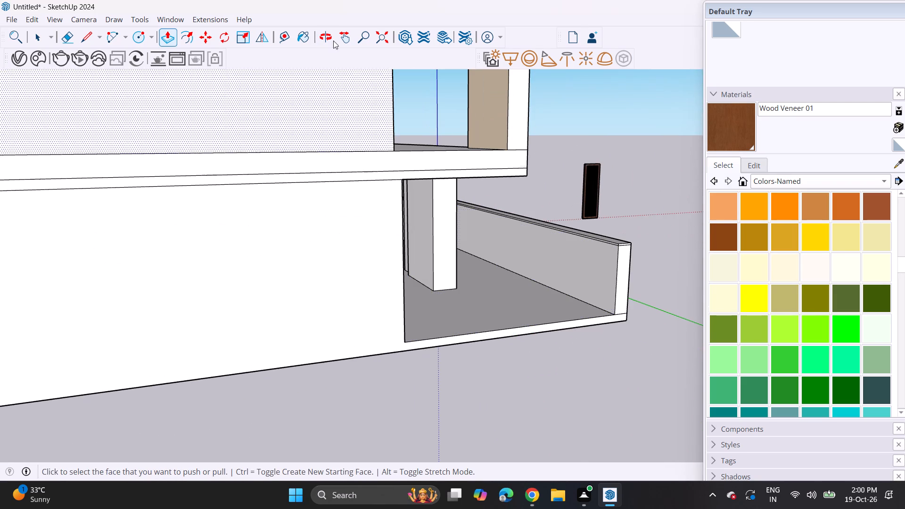
left_click(88, 41)
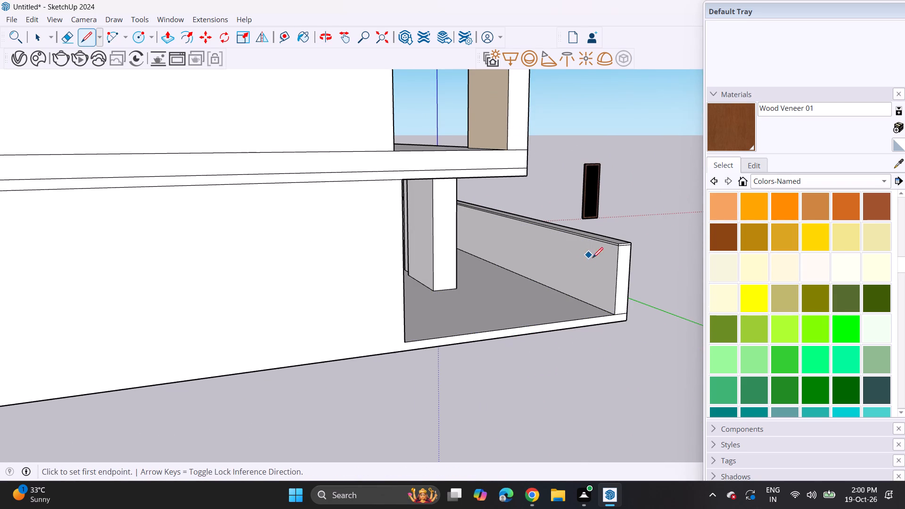
left_click(607, 243)
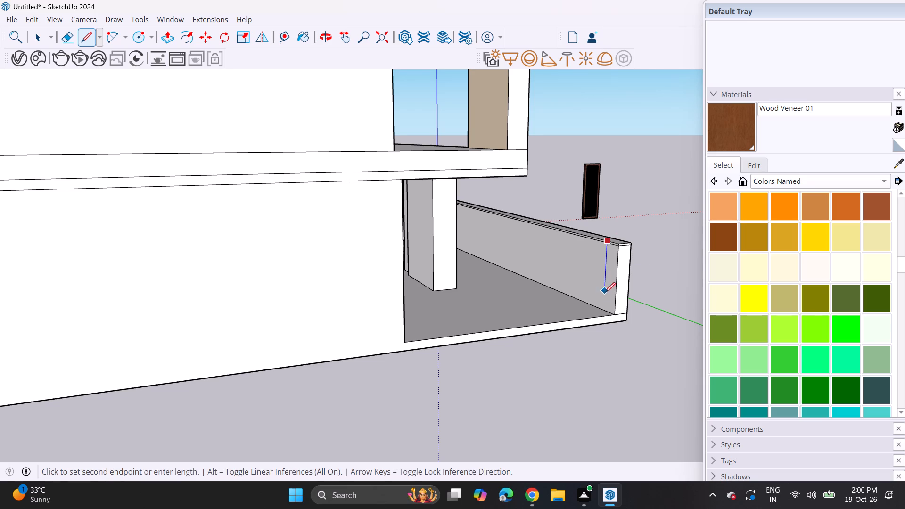
left_click(605, 311)
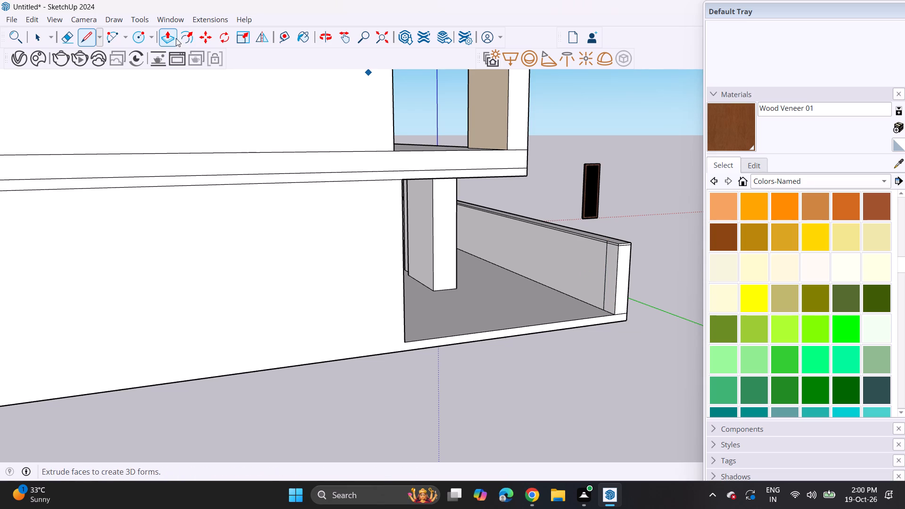
left_click(176, 38)
left_click(613, 283)
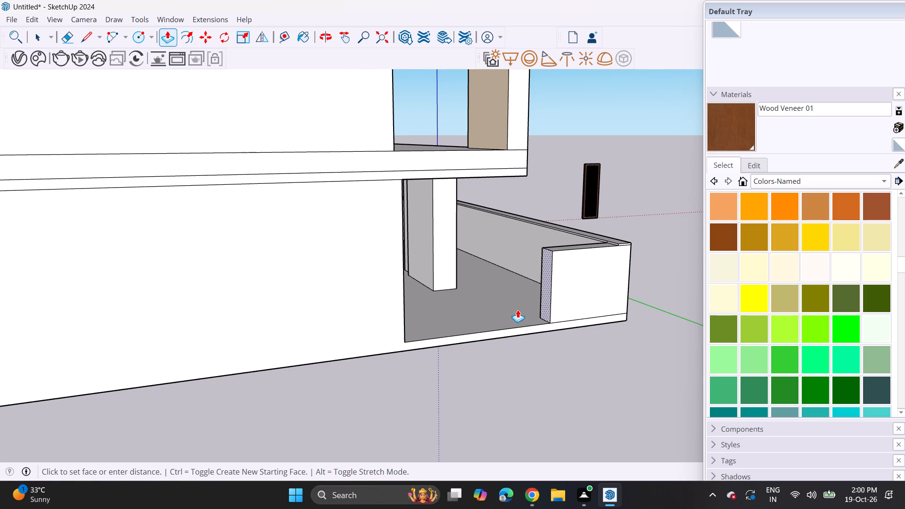
left_click(406, 340)
Examine the new side and rear boundary walls and the front elevation of the house.
scroll(295, 223, "down", 4)
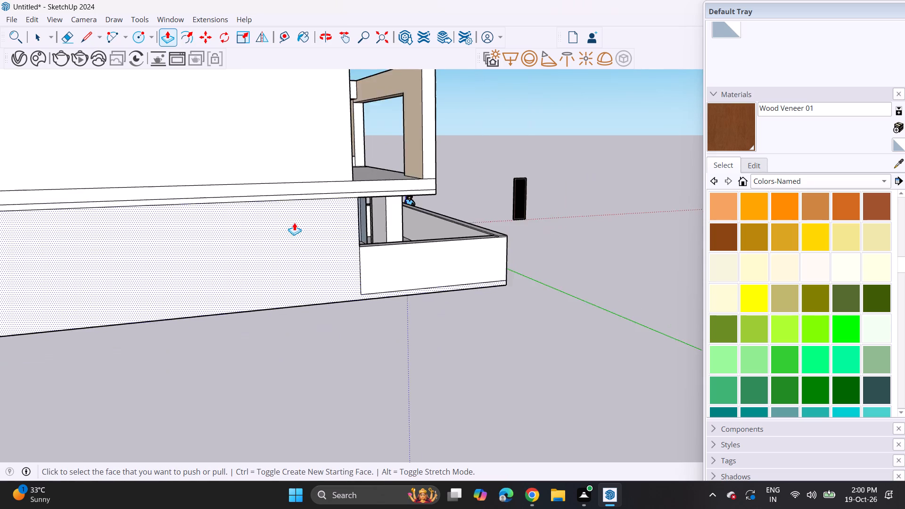
scroll(294, 222, "down", 6)
middle_click_drag(111, 245, 531, 259, "shift")
middle_click_drag(391, 254, 71, 243)
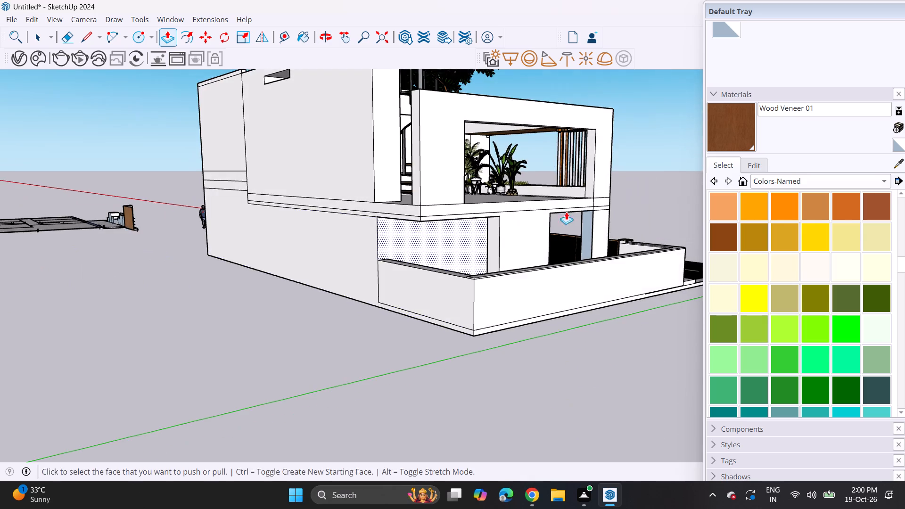
middle_click_drag(540, 213, 0, 257)
middle_click_drag(478, 203, 444, 160)
scroll(461, 178, "up", 1)
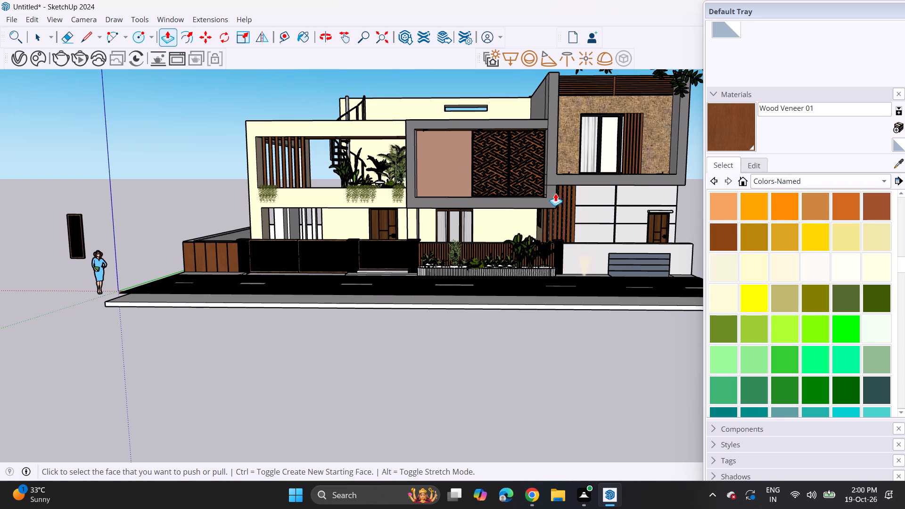
scroll(555, 193, "up", 2)
middle_click_drag(527, 179, 463, 288)
middle_click_drag(455, 288, 473, 279)
scroll(469, 280, "up", 1)
middle_click_drag(469, 280, 525, 267)
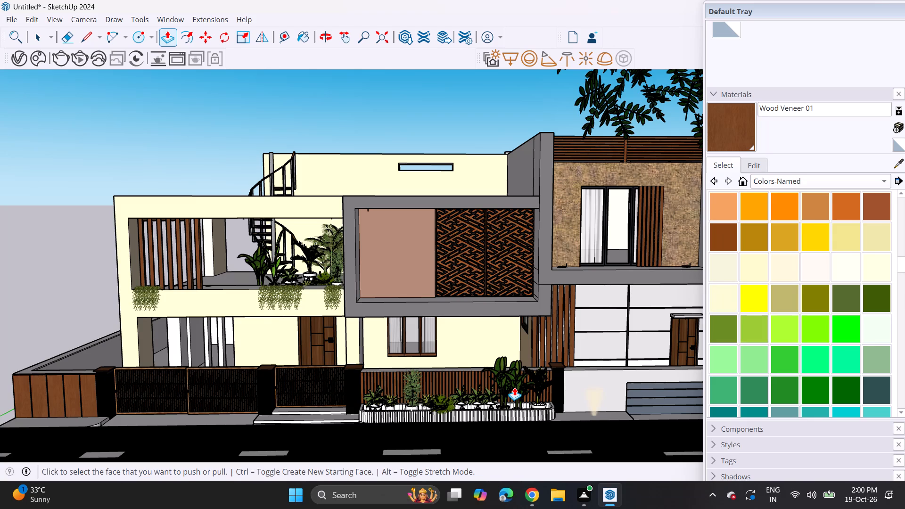
Sample Wood Veneer 01 from the front fence and paint the planter's first slats, at its curved end beside the gate pillar.
left_click(900, 169)
scroll(494, 357, "up", 8)
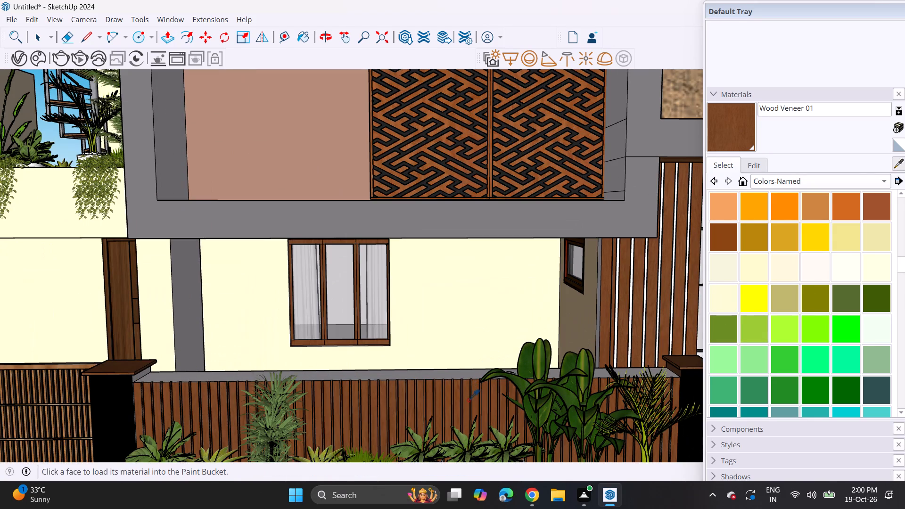
left_click(467, 401)
scroll(467, 403, "down", 5)
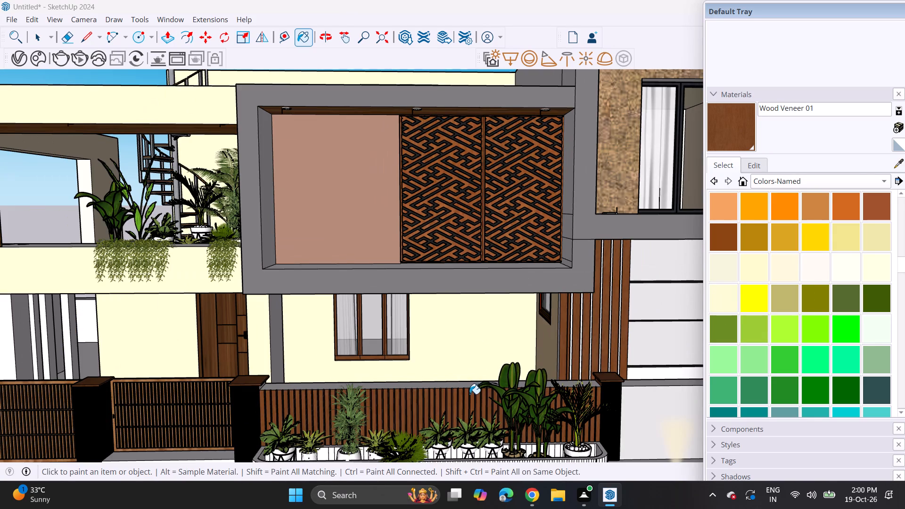
middle_click_drag(474, 404, 473, 306, "shift")
middle_click_drag(487, 388, 487, 330)
scroll(487, 361, "up", 1)
scroll(246, 390, "up", 6)
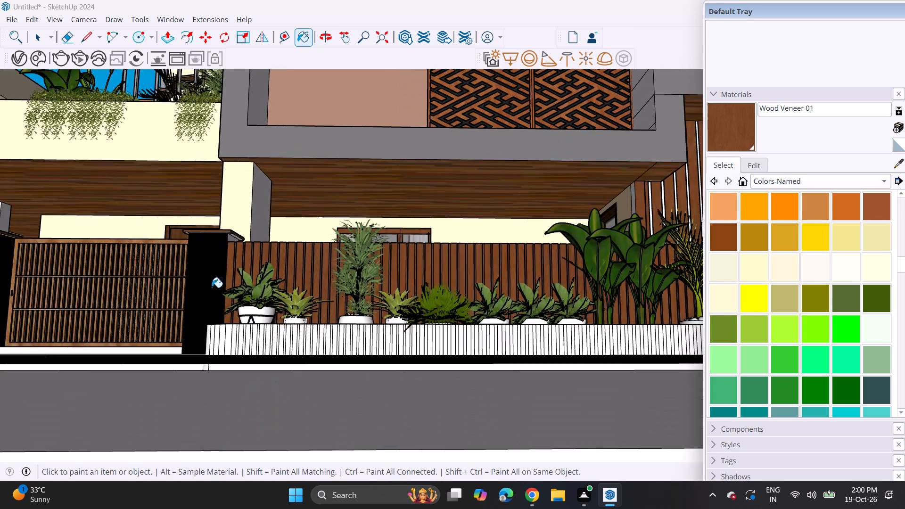
scroll(212, 287, "up", 3)
scroll(201, 353, "up", 9)
left_click_drag(211, 329, 219, 338)
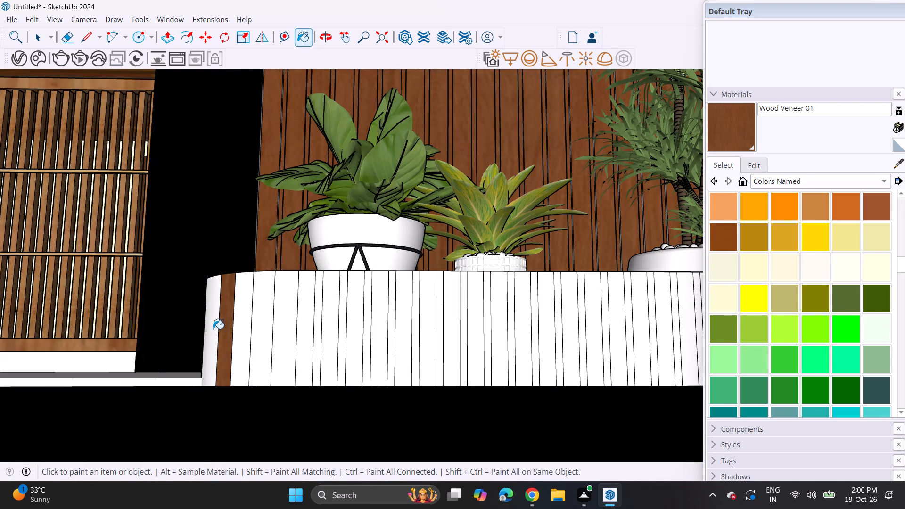
left_click(213, 329)
left_click_drag(237, 335, 245, 337)
left_click_drag(254, 339, 260, 340)
left_click(271, 343)
left_click_drag(291, 344, 297, 345)
left_click_drag(307, 347, 313, 348)
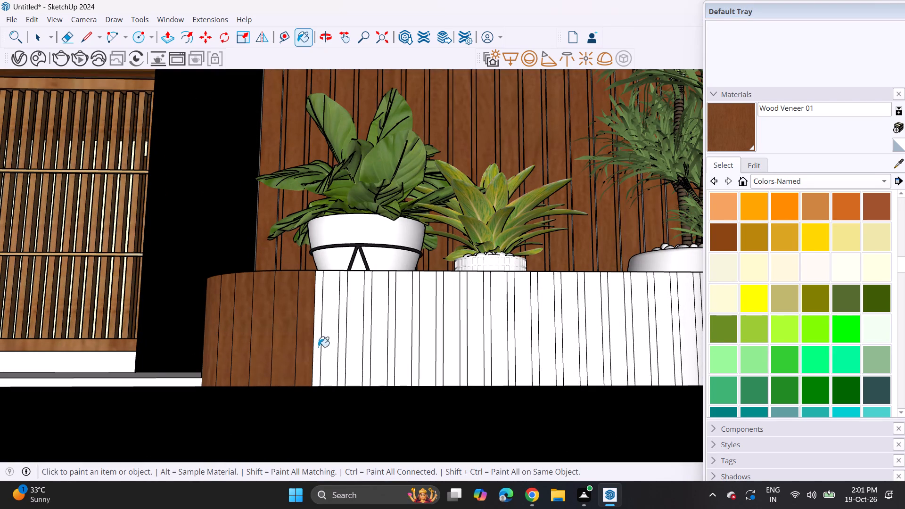
Paint the planter slats beneath the first potted plant with Wood Veneer 01.
left_click_drag(320, 347, 327, 348)
left_click_drag(330, 347, 335, 348)
left_click(358, 345)
left_click_drag(347, 351, 337, 351)
left_click(334, 350)
left_click(316, 348)
left_click(336, 347)
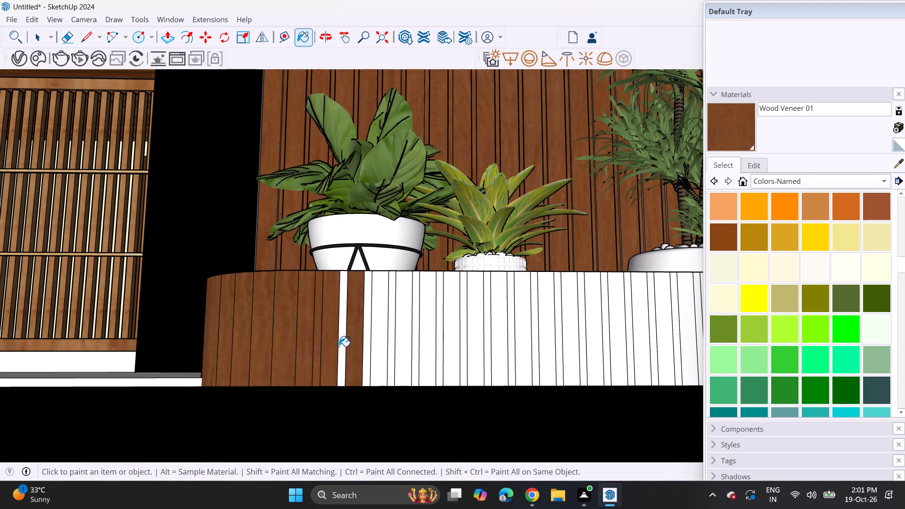
left_click(341, 346)
left_click_drag(343, 347, 355, 346)
left_click(363, 343)
left_click(371, 343)
left_click_drag(374, 345, 380, 347)
left_click(383, 347)
left_click(395, 347)
left_click_drag(398, 354, 403, 354)
left_click(412, 353)
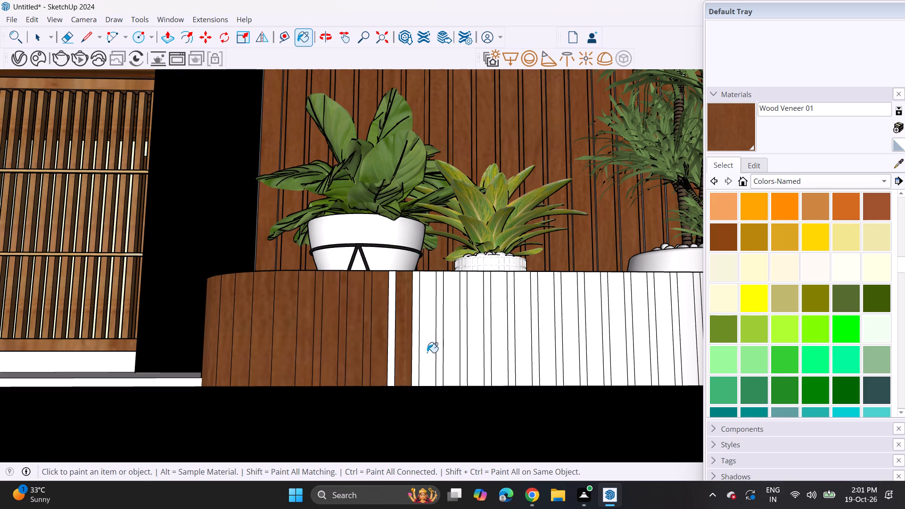
Continue painting planter slats with Wood Veneer 01 beneath the second potted plant and towards the third.
left_click_drag(426, 351, 429, 356)
left_click_drag(432, 354, 447, 353)
left_click_drag(454, 353, 466, 352)
left_click_drag(472, 354, 487, 354)
left_click_drag(493, 354, 503, 355)
left_click_drag(509, 355, 526, 353)
left_click_drag(531, 353, 542, 357)
left_click_drag(564, 350, 606, 355)
left_click_drag(599, 351, 581, 352)
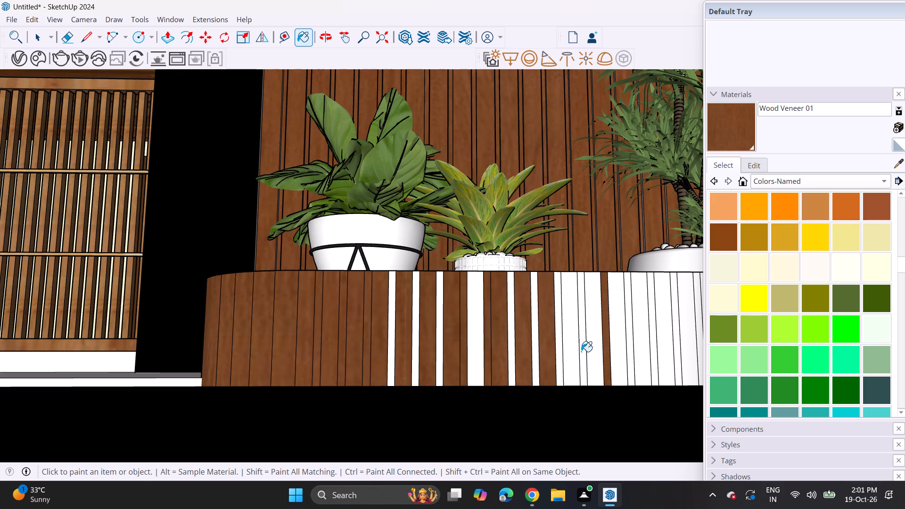
left_click_drag(581, 352, 550, 353)
Fill in the skipped white planter slats near the first potted plant with Wood Veneer 01.
left_click_drag(533, 352, 520, 350)
left_click_drag(513, 345, 502, 351)
left_click_drag(469, 353, 462, 356)
left_click_drag(454, 353, 446, 353)
left_click(428, 352)
left_click(414, 352)
left_click(404, 350)
left_click(404, 343)
left_click_drag(410, 333, 412, 340)
left_click_drag(415, 336, 415, 345)
left_click(400, 342)
left_click_drag(398, 345, 397, 352)
left_click(389, 345)
left_click(424, 350)
left_click_drag(427, 351, 431, 354)
Fill the skipped white planter slats beneath the second potted plant with Wood Veneer 01.
left_click(443, 350)
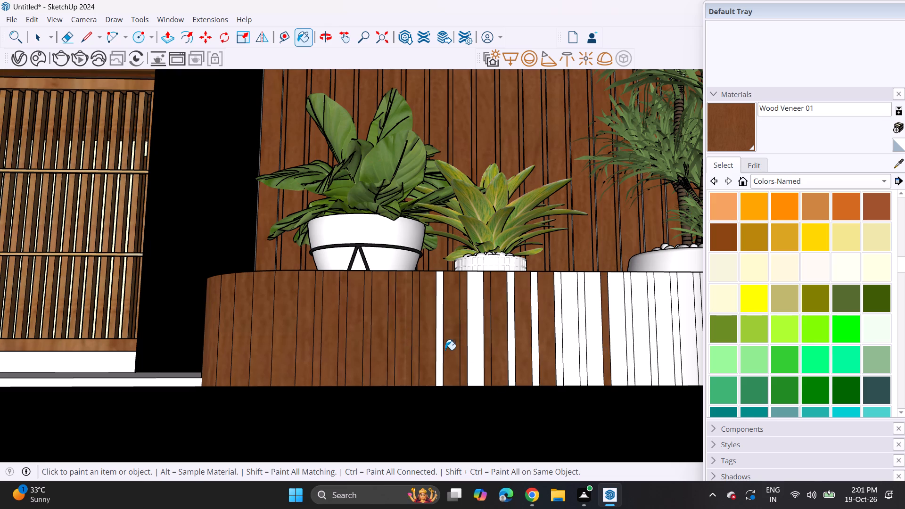
left_click_drag(443, 350, 458, 352)
left_click_drag(494, 342, 492, 349)
left_click(474, 349)
left_click_drag(481, 346, 501, 346)
left_click_drag(502, 346, 505, 352)
left_click_drag(523, 352, 521, 356)
left_click_drag(504, 345, 509, 347)
left_click_drag(518, 346, 516, 351)
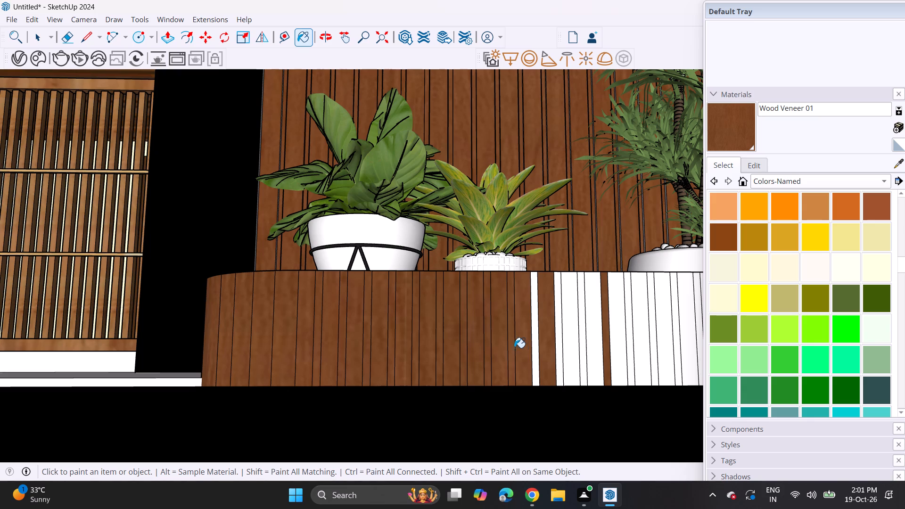
left_click_drag(532, 346, 542, 349)
left_click(543, 351)
left_click_drag(540, 354, 536, 359)
left_click_drag(530, 349, 538, 350)
Paint the white planter slats between the second potted plant and the tall third plant with Wood Veneer 01.
left_click_drag(554, 339, 560, 349)
left_click_drag(561, 347, 561, 351)
left_click(569, 345)
left_click_drag(573, 345, 579, 347)
left_click_drag(586, 340, 587, 345)
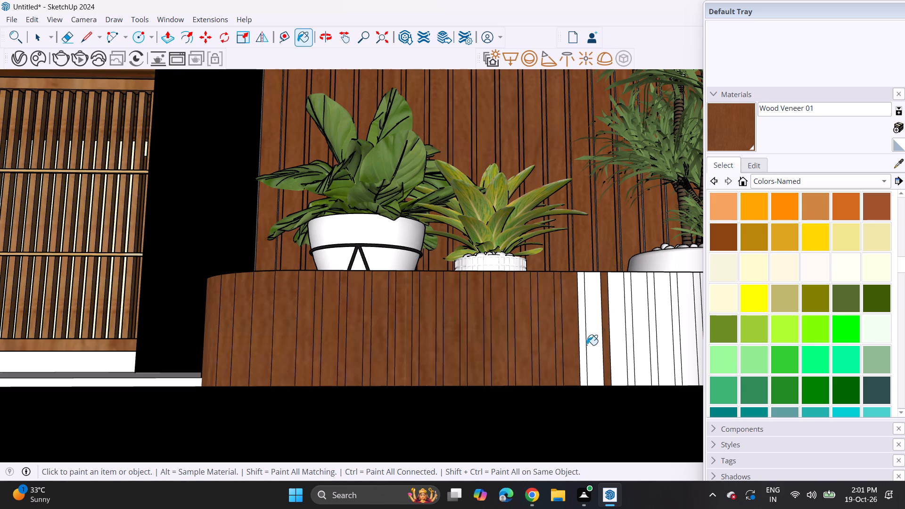
left_click_drag(587, 345, 589, 344)
left_click_drag(594, 343, 605, 340)
left_click_drag(609, 337, 594, 359)
left_click_drag(588, 342, 585, 353)
left_click_drag(578, 345, 585, 349)
left_click_drag(595, 347, 602, 354)
left_click_drag(603, 355, 609, 355)
left_click_drag(617, 350, 629, 339)
left_click_drag(629, 345, 634, 341)
left_click_drag(632, 353, 629, 363)
left_click_drag(613, 356, 616, 348)
left_click_drag(621, 357, 642, 360)
Paint planter slats beneath the tall third plant with Wood Veneer 01.
scroll(584, 366, "down", 4)
middle_click_drag(601, 359, 323, 375)
scroll(553, 361, "up", 1, "shift")
left_click(371, 361)
left_click(373, 356)
left_click_drag(376, 355, 381, 356)
left_click_drag(388, 356, 394, 358)
left_click(400, 358)
left_click_drag(407, 359, 413, 362)
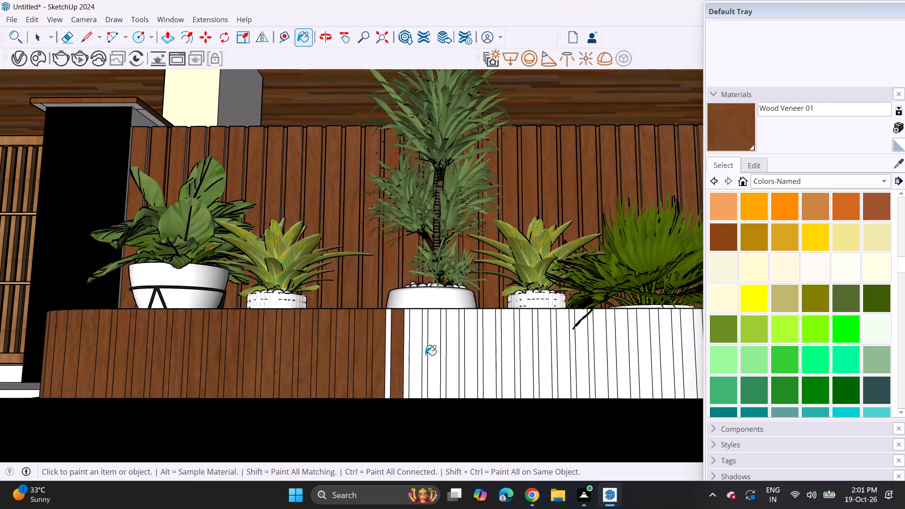
left_click_drag(429, 355, 436, 360)
left_click_drag(442, 358, 460, 362)
left_click_drag(466, 359, 478, 364)
Continue painting planter slats with Wood Veneer 01 beneath the fourth potted plant and towards the fan palm.
left_click_drag(502, 358, 510, 362)
left_click_drag(531, 354, 542, 361)
left_click_drag(555, 357, 560, 366)
left_click(570, 362)
left_click(578, 361)
left_click_drag(602, 354, 606, 361)
left_click_drag(612, 355, 619, 361)
left_click_drag(622, 358, 608, 360)
left_click_drag(566, 359, 560, 360)
Work back along the planter, painting the skipped slats beneath the tall third plant with Wood Veneer 01.
left_click_drag(530, 364, 519, 367)
left_click_drag(473, 362, 468, 369)
left_click_drag(447, 370, 442, 380)
left_click_drag(434, 375, 428, 382)
left_click(420, 373)
left_click(410, 370)
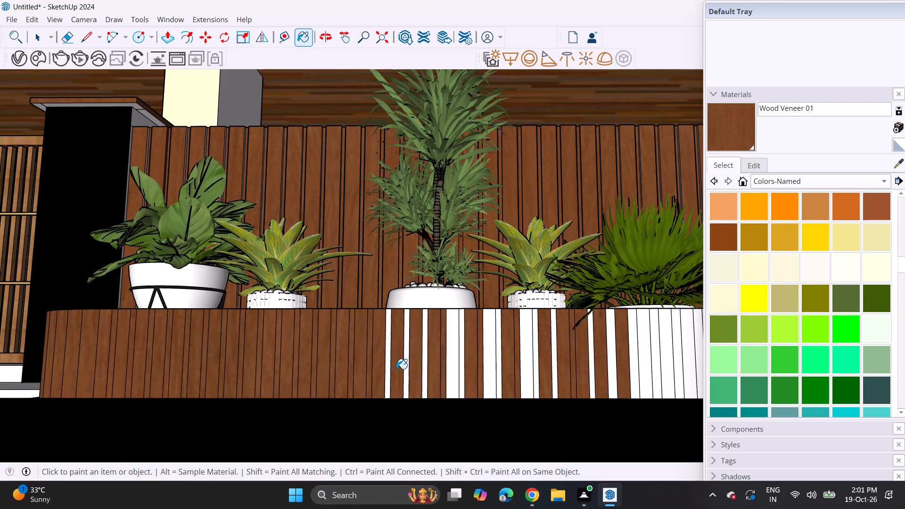
left_click(396, 369)
left_click_drag(391, 373, 388, 383)
left_click(383, 375)
left_click(403, 366)
left_click(418, 365)
double_click(428, 367)
left_click_drag(430, 370, 431, 383)
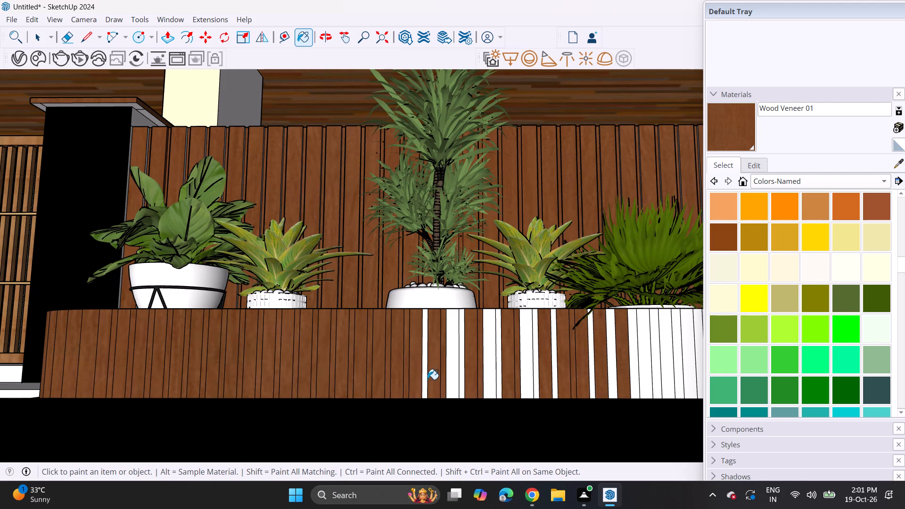
Fill the skipped white slats from the tall third plant to beneath the fourth potted plant with Wood Veneer 01.
left_click(424, 361)
left_click_drag(494, 353, 492, 362)
left_click(452, 361)
left_click_drag(456, 365, 462, 375)
left_click(464, 368)
left_click_drag(501, 371, 505, 370)
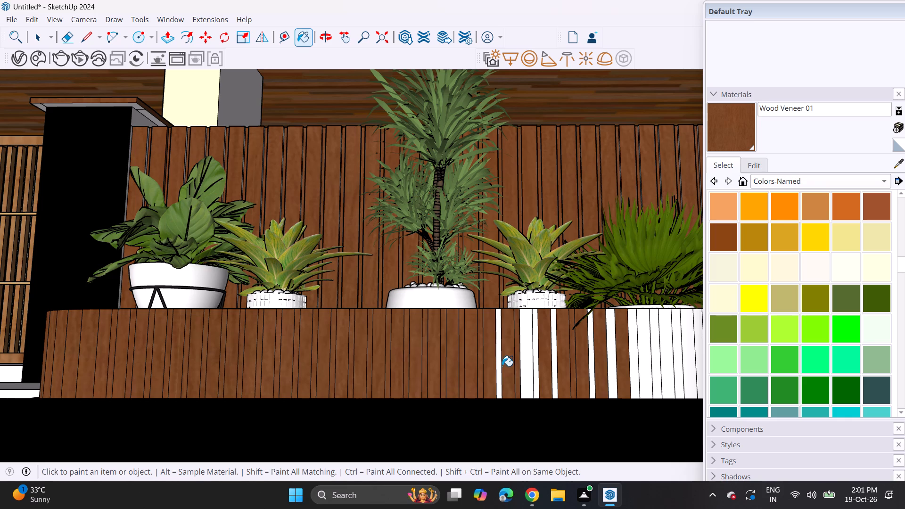
left_click(497, 357)
left_click(524, 361)
left_click_drag(524, 356, 538, 358)
left_click_drag(540, 361, 542, 365)
left_click_drag(548, 360, 557, 365)
left_click_drag(591, 349, 588, 359)
left_click_drag(543, 357, 547, 362)
Fill the remaining white slats between the fourth potted plant and the fan palm with Wood Veneer 01.
left_click_drag(568, 360, 567, 365)
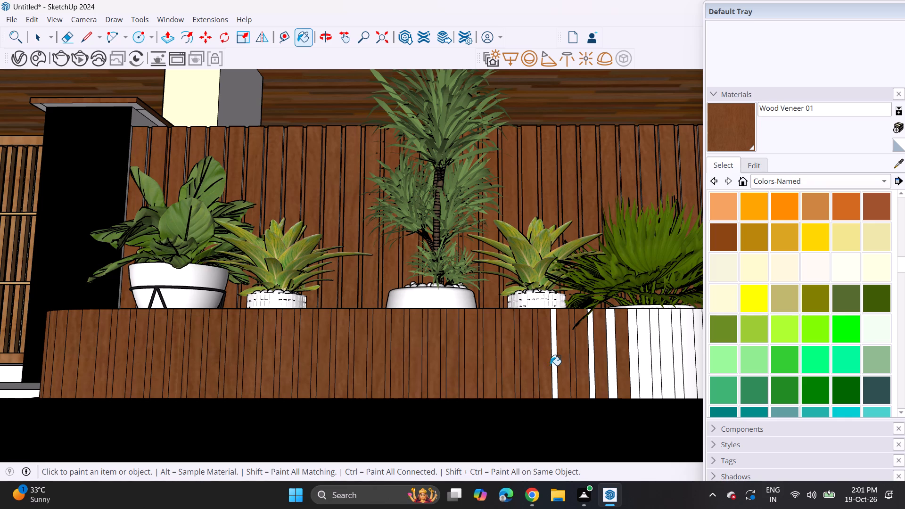
left_click(551, 368)
left_click_drag(567, 369, 576, 376)
left_click_drag(585, 369, 591, 367)
left_click_drag(598, 363, 601, 369)
left_click_drag(614, 358, 614, 365)
left_click_drag(618, 359, 620, 369)
left_click_drag(605, 361, 606, 369)
left_click_drag(546, 361, 554, 365)
left_click_drag(555, 361, 554, 367)
left_click(553, 368)
Paint the first white planter slats beneath the fan palm with Wood Veneer 01.
scroll(543, 392, "down", 2)
middle_click_drag(552, 375, 336, 364)
scroll(283, 359, "up", 1, "shift")
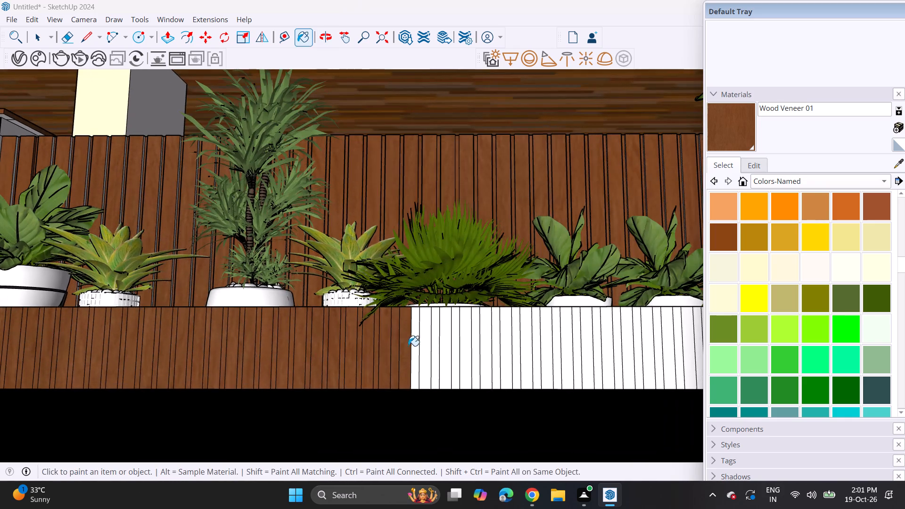
middle_click_drag(408, 347, 214, 361, "shift")
scroll(243, 361, "up", 2)
double_click(222, 358)
left_click_drag(244, 358, 246, 363)
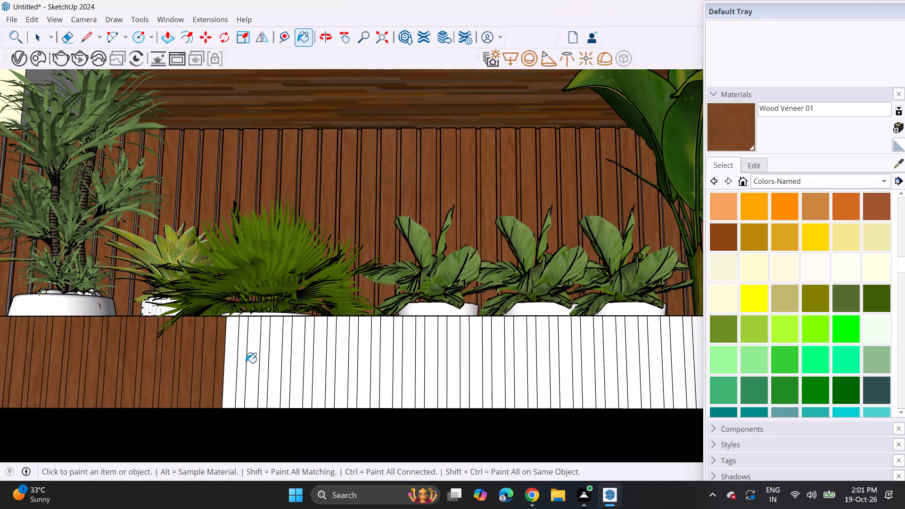
left_click(234, 364)
left_click_drag(236, 365, 241, 368)
left_click(248, 369)
left_click(255, 370)
left_click_drag(266, 370, 277, 373)
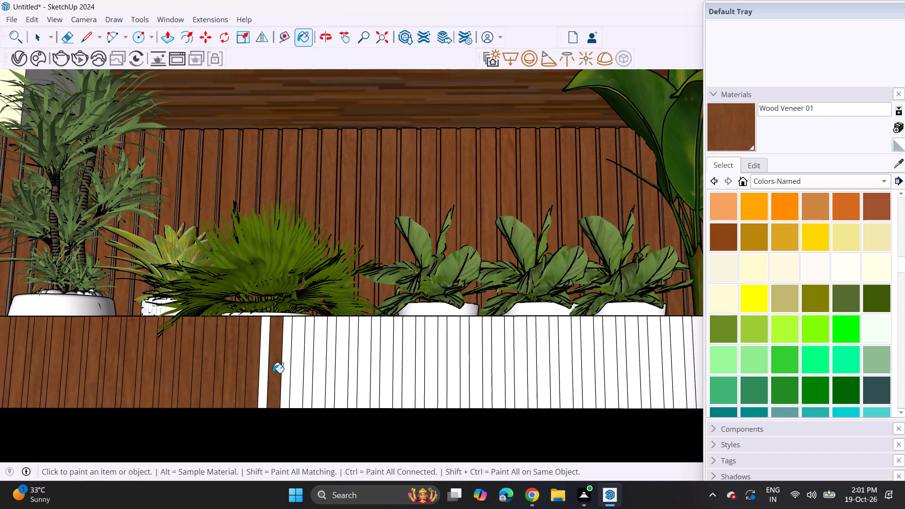
left_click(266, 373)
Continue painting planter slats with Wood Veneer 01 beneath the fan palm's far side, towards the three leafy pots.
middle_click_drag(296, 376, 283, 410)
scroll(282, 392, "up", 4)
left_click(289, 372)
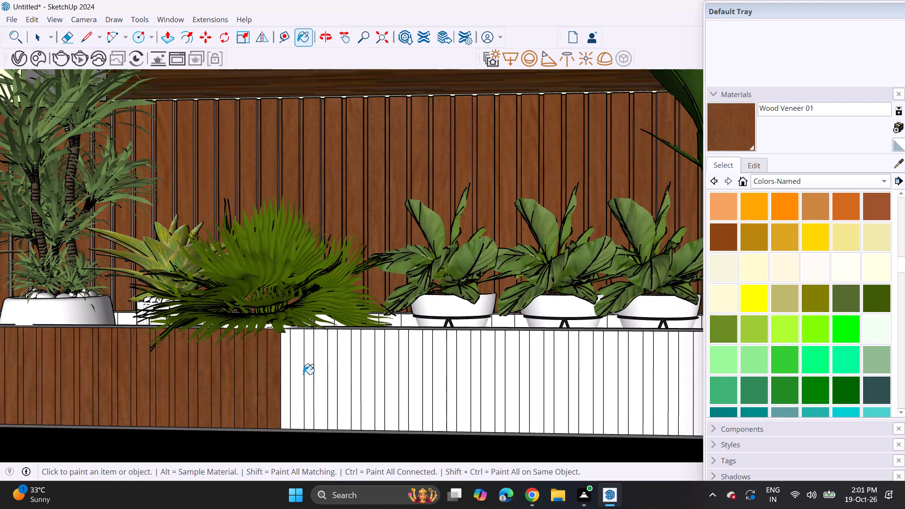
left_click(304, 374)
left_click_drag(308, 378, 313, 381)
left_click_drag(325, 381, 337, 386)
left_click_drag(349, 385, 361, 387)
left_click_drag(378, 384, 388, 386)
left_click_drag(410, 383, 422, 386)
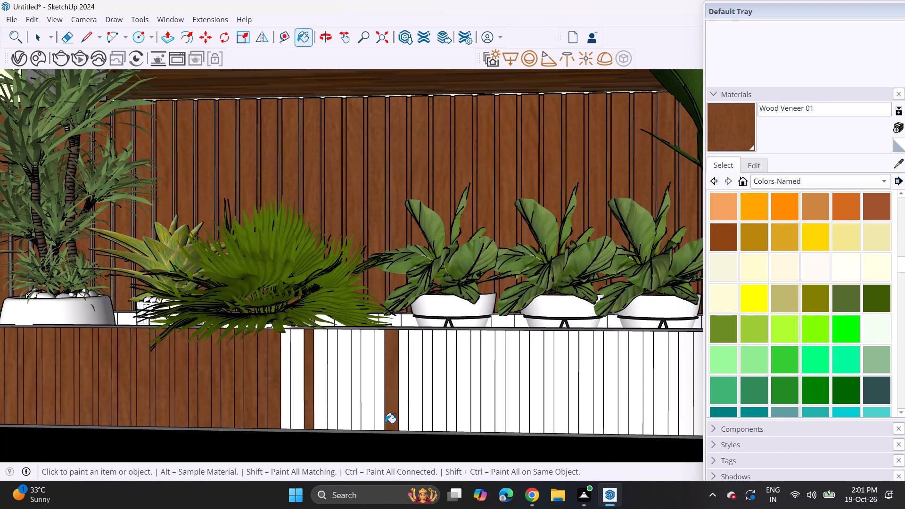
scroll(385, 423, "down", 3)
scroll(385, 429, "up", 2)
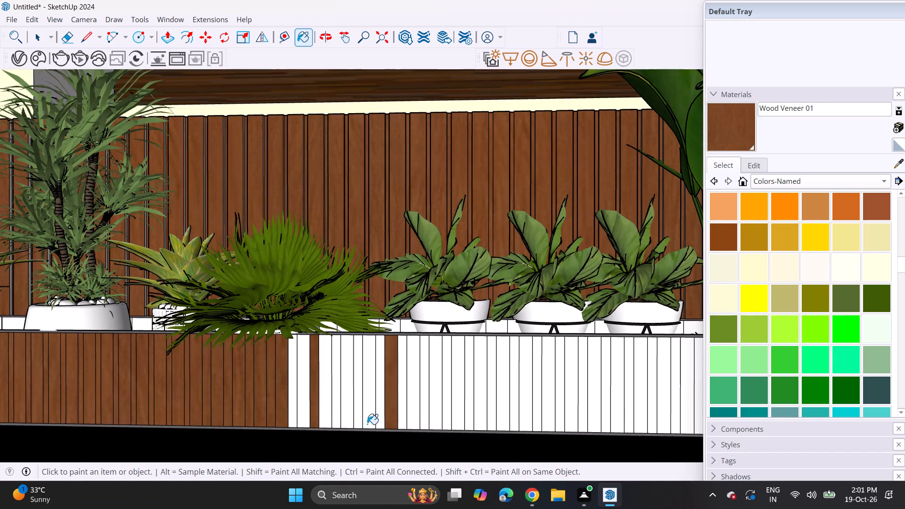
Fill the white slats between the fan palm and the first of the three leafy pots with Wood Veneer 01.
scroll(360, 419, "up", 3)
left_click(277, 383)
left_click_drag(284, 386, 288, 386)
left_click(291, 386)
left_click_drag(297, 389, 305, 392)
left_click_drag(310, 388, 316, 389)
left_click(327, 387)
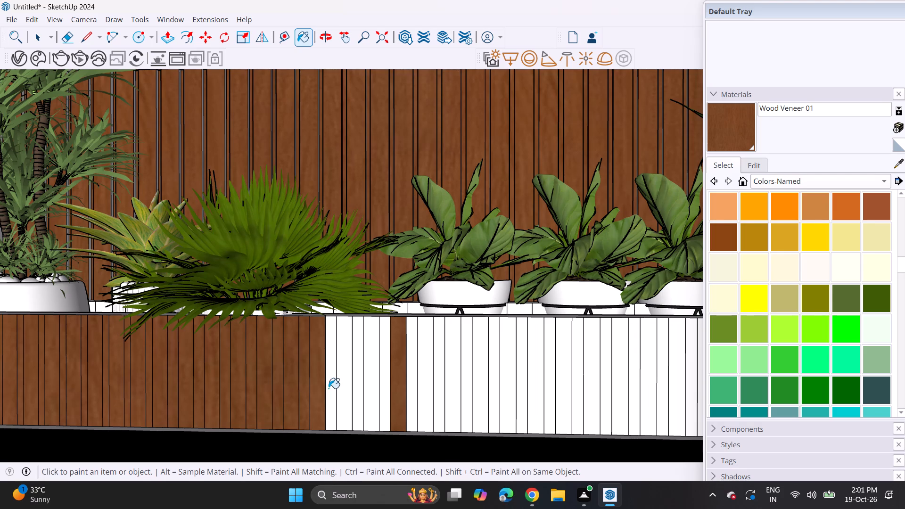
left_click(330, 389)
left_click_drag(339, 393, 343, 394)
left_click_drag(347, 394, 358, 397)
left_click_drag(365, 393, 372, 395)
left_click(386, 391)
left_click_drag(391, 393, 395, 396)
Paint spaced planter slats beneath the three matching leafy pots with Wood Veneer 01.
left_click_drag(410, 392, 418, 395)
left_click(437, 392)
left_click_drag(452, 397, 457, 399)
left_click_drag(479, 396, 494, 395)
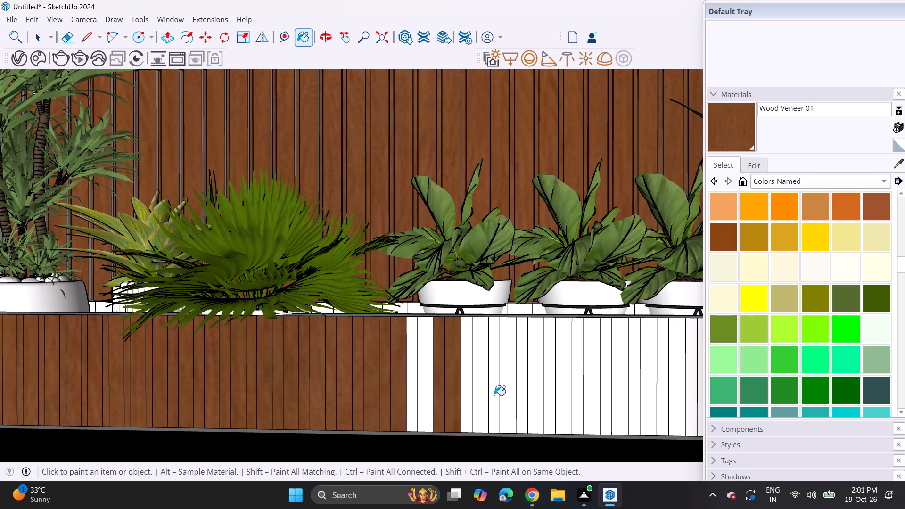
left_click_drag(494, 395, 493, 396)
left_click_drag(501, 395, 510, 397)
left_click_drag(515, 396, 518, 401)
left_click_drag(531, 397, 550, 401)
left_click_drag(570, 395, 579, 400)
left_click_drag(585, 397, 592, 398)
left_click_drag(603, 399, 611, 403)
left_click_drag(628, 394, 632, 402)
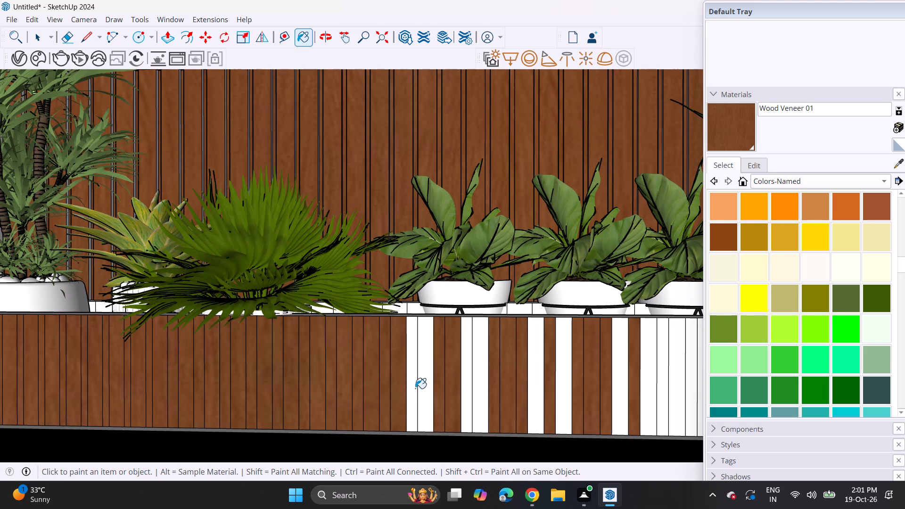
Fill the skipped white slats beneath the first two leafy pots with Wood Veneer 01.
left_click_drag(409, 388, 417, 385)
left_click_drag(437, 375, 437, 379)
left_click(424, 379)
left_click(411, 385)
scroll(456, 388, "down", 10)
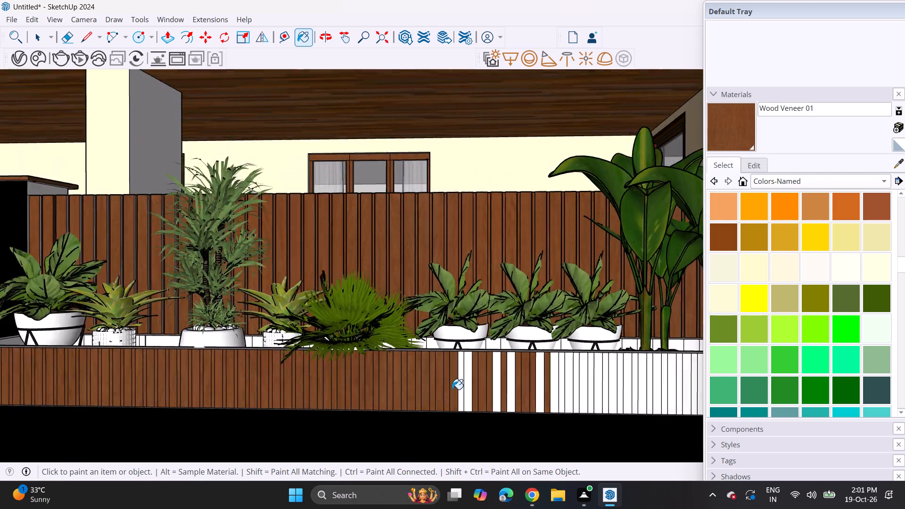
scroll(452, 389, "down", 5)
scroll(487, 410, "up", 17)
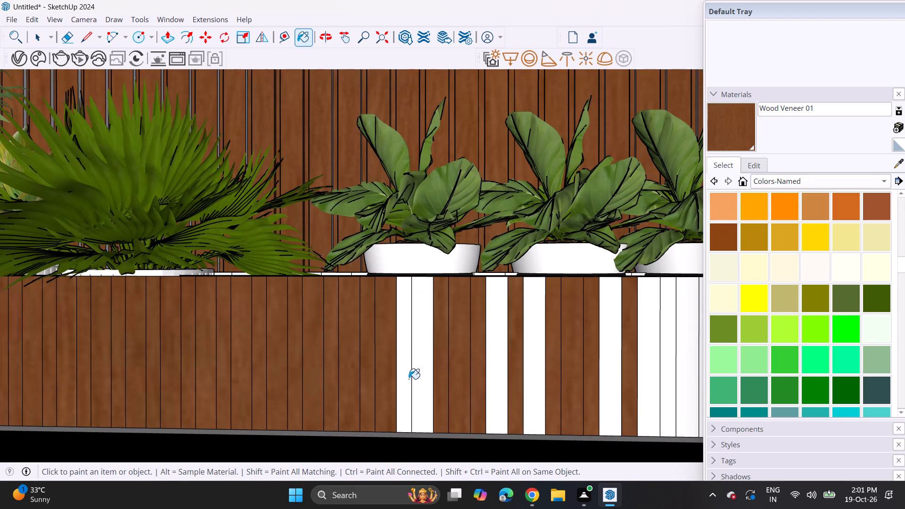
left_click(409, 379)
left_click(414, 376)
left_click_drag(495, 381, 500, 382)
left_click(534, 374)
scroll(514, 396, "down", 4)
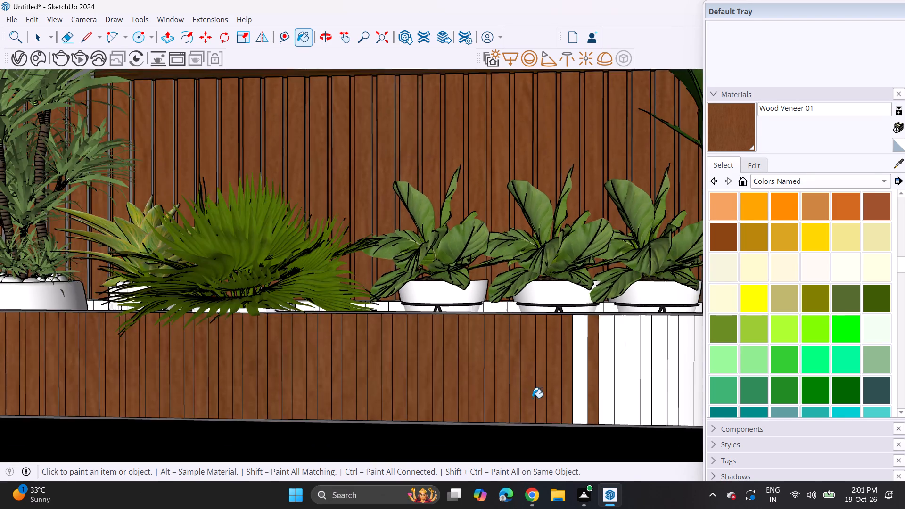
Paint the planter slats beneath the first of the three leafy pots with Wood Veneer 01.
middle_click_drag(517, 388, 23, 372)
left_click(89, 386)
left_click(132, 372)
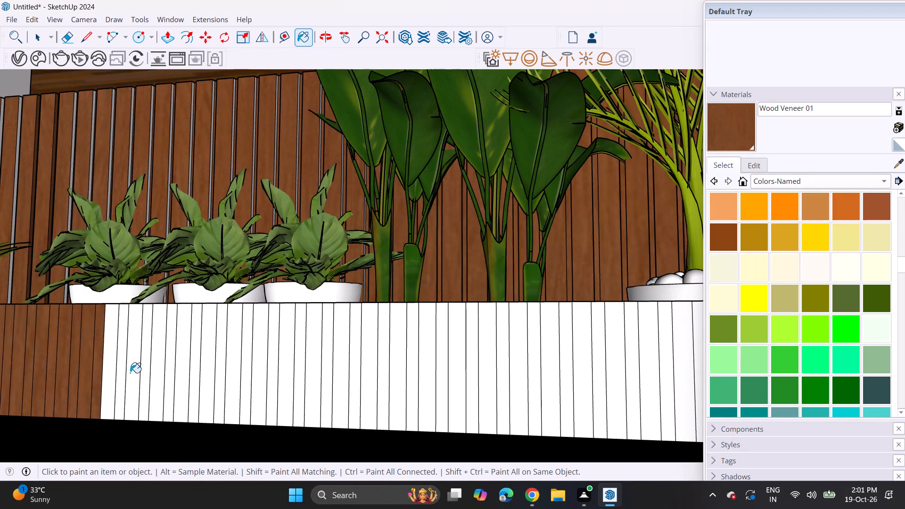
left_click(122, 375)
left_click(109, 379)
left_click_drag(108, 379, 119, 394)
left_click(137, 394)
left_click(157, 391)
left_click(154, 393)
left_click(144, 393)
left_click(158, 390)
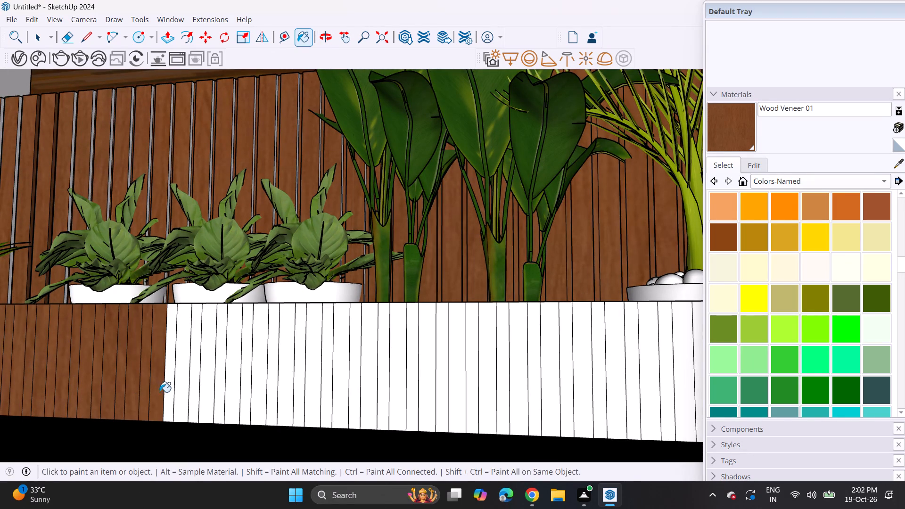
Paint the planter slats beneath the second leafy pot, up to the third, with Wood Veneer 01.
left_click_drag(161, 392, 165, 392)
left_click_drag(175, 391, 181, 394)
left_click(193, 392)
left_click_drag(203, 393, 211, 397)
left_click(214, 397)
left_click_drag(228, 398, 236, 399)
left_click_drag(244, 394, 248, 395)
left_click_drag(253, 392, 257, 398)
left_click(271, 393)
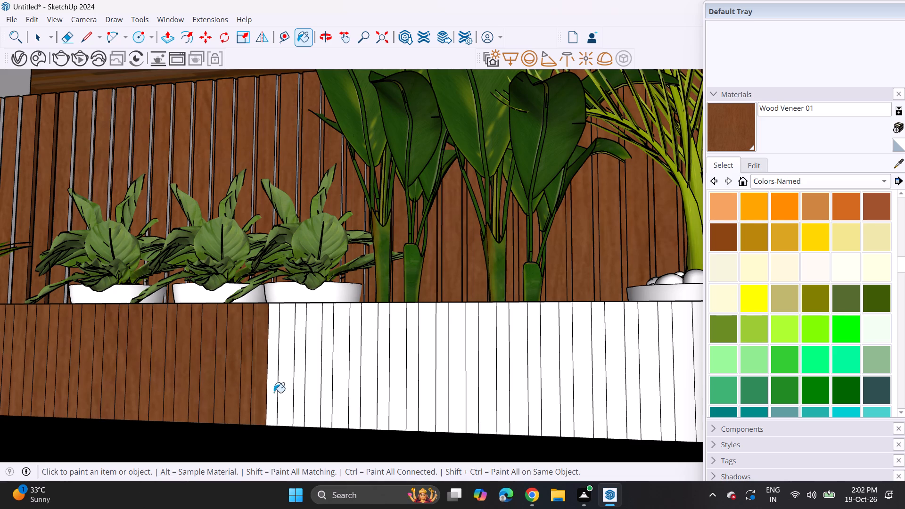
Paint spaced planter slats from the third leafy pot past the broad-leaved banana plants with Wood Veneer 01.
left_click_drag(274, 393, 282, 398)
left_click_drag(298, 386, 304, 389)
left_click_drag(304, 386, 310, 389)
left_click_drag(317, 385, 323, 387)
left_click_drag(328, 384, 335, 385)
left_click_drag(339, 383, 361, 381)
double_click(372, 378)
left_click_drag(383, 377, 391, 379)
left_click_drag(402, 372, 403, 382)
left_click_drag(406, 380, 418, 379)
left_click_drag(428, 373, 434, 381)
left_click_drag(437, 380, 449, 380)
left_click_drag(465, 368, 472, 378)
left_click_drag(475, 376, 491, 386)
left_click_drag(493, 378, 518, 378)
left_click_drag(529, 378, 539, 381)
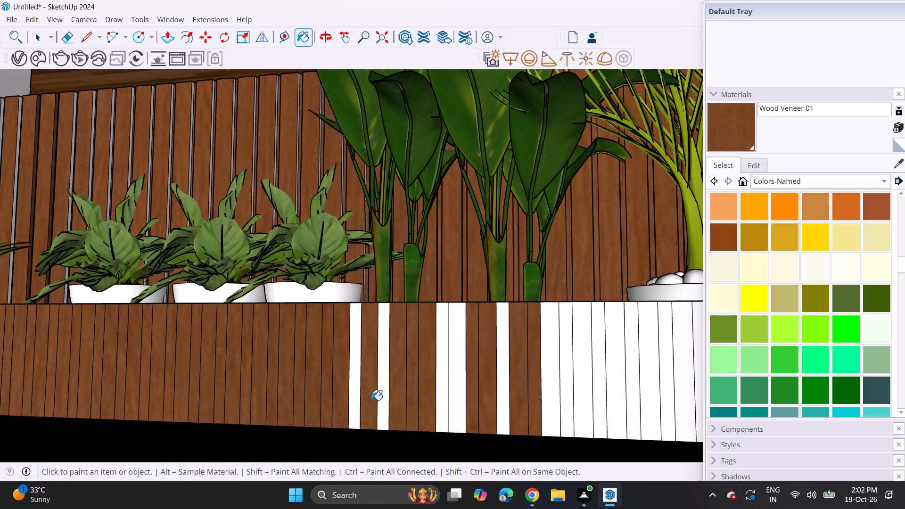
Fill the skipped white slats beneath the broad-leaved banana plants with Wood Veneer 01.
left_click(359, 397)
left_click(385, 386)
left_click(444, 392)
left_click(461, 387)
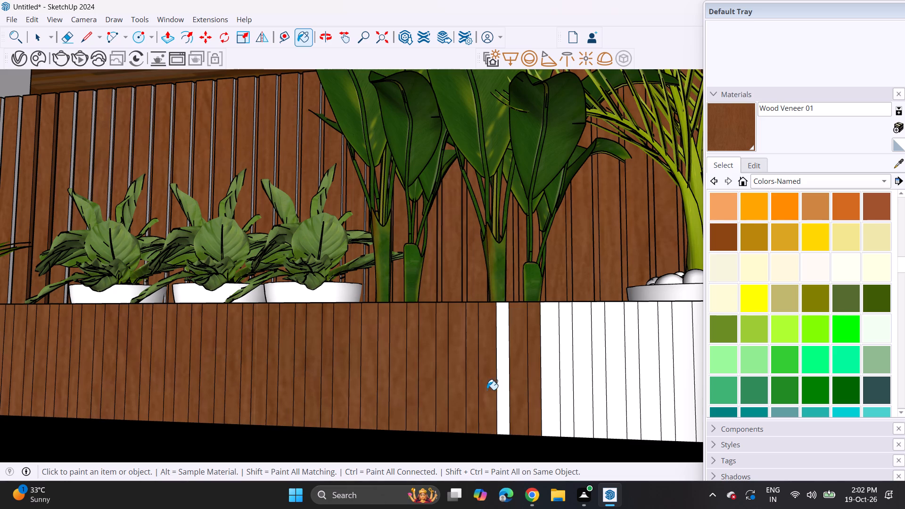
left_click_drag(502, 389, 507, 392)
Paint the planter slats between the banana plants and the potted palm with Wood Veneer 01.
left_click_drag(554, 394, 554, 399)
left_click(588, 390)
left_click_drag(588, 388, 594, 391)
left_click(566, 392)
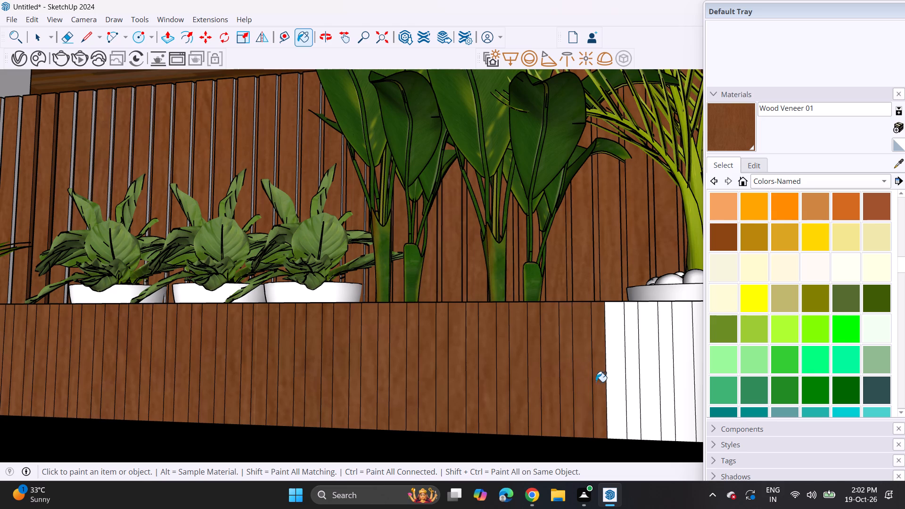
left_click_drag(599, 385, 605, 384)
left_click_drag(608, 383, 613, 385)
left_click_drag(626, 386, 643, 385)
left_click_drag(649, 390, 659, 391)
left_click_drag(662, 392, 638, 405)
left_click(635, 397)
Paint the planter slats beneath the near side of the palm pot with Wood Veneer 01, including the skipped ones.
scroll(588, 402, "down", 4)
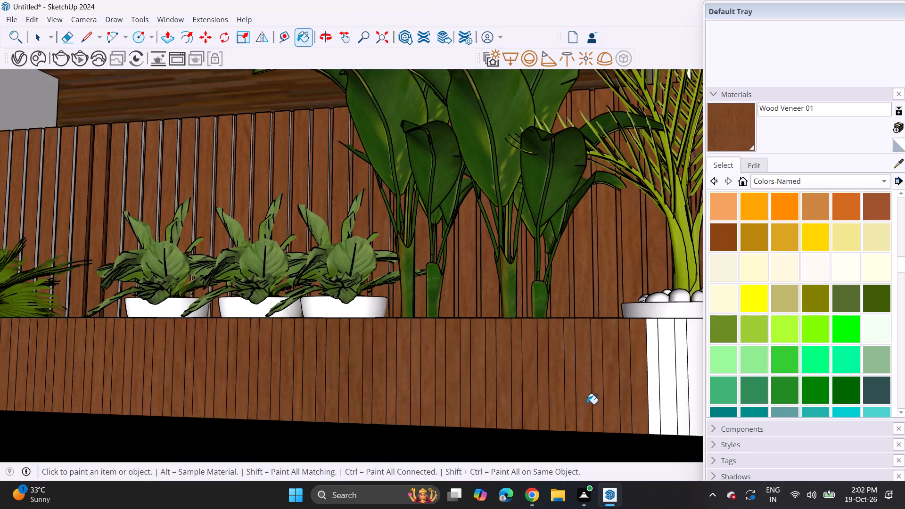
middle_click_drag(611, 408, 177, 390)
left_click_drag(197, 372, 203, 375)
left_click(207, 375)
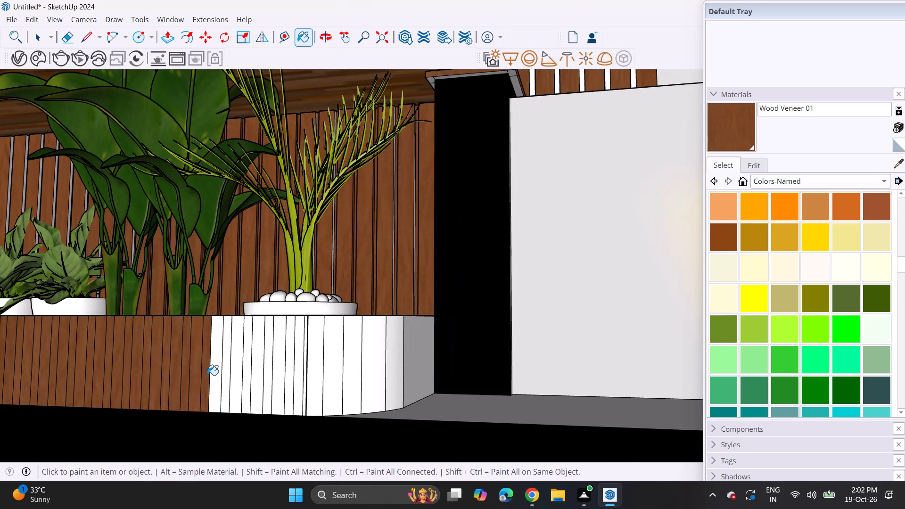
left_click(219, 377)
left_click_drag(225, 378, 232, 378)
double_click(234, 375)
left_click(228, 372)
left_click(258, 369)
left_click(242, 370)
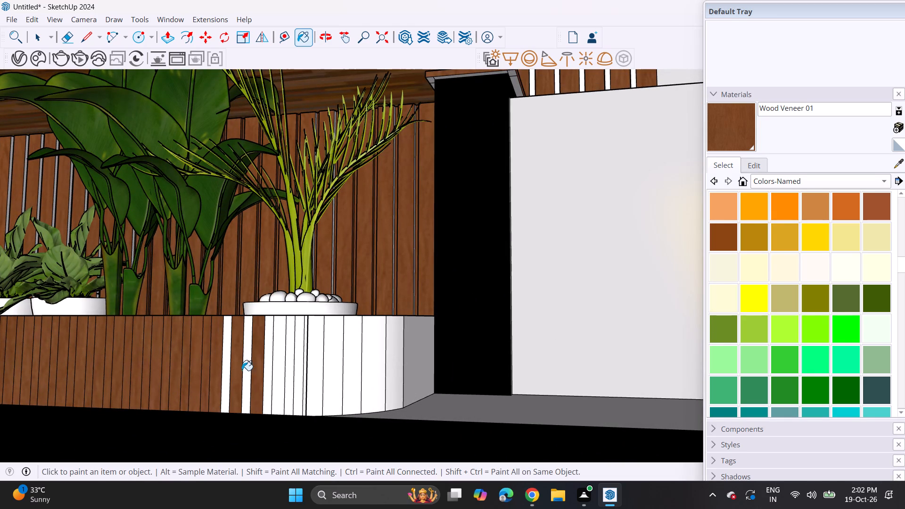
left_click(229, 369)
left_click(241, 371)
left_click(247, 372)
left_click_drag(259, 374, 263, 376)
left_click(262, 371)
left_click(272, 373)
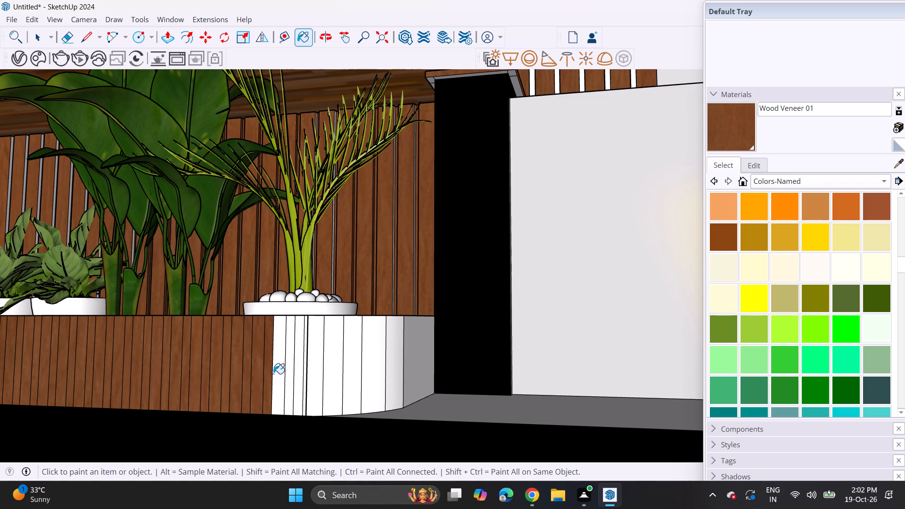
Paint the narrow slats beneath the middle of the palm pot, up to the seam, with Wood Veneer 01.
left_click_drag(279, 371, 284, 370)
left_click(287, 369)
left_click(291, 368)
left_click(300, 366)
double_click(310, 371)
left_click(303, 369)
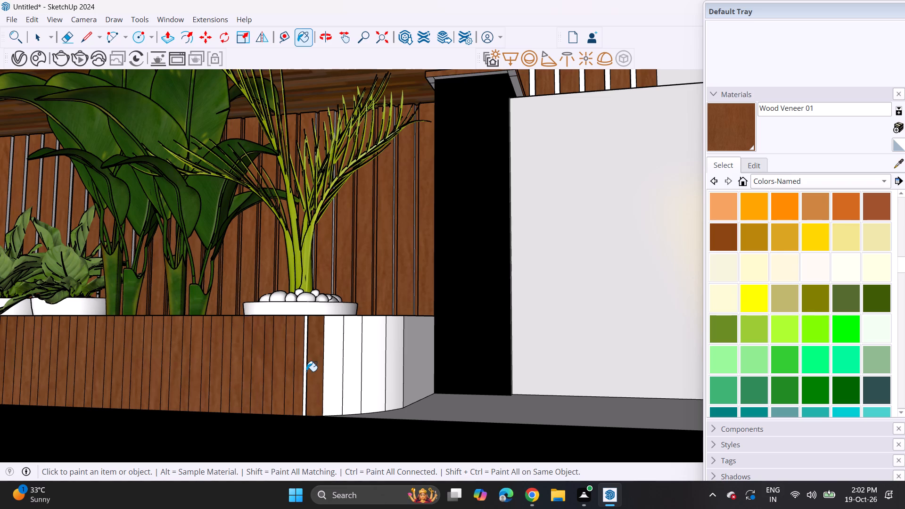
double_click(306, 371)
Paint the wider slats around the planter's curved corner and its end face with Wood Veneer 01.
left_click(337, 380)
left_click_drag(332, 377, 353, 372)
left_click_drag(361, 377, 361, 383)
left_click_drag(361, 378, 371, 376)
left_click_drag(372, 374, 382, 373)
left_click_drag(386, 371, 397, 373)
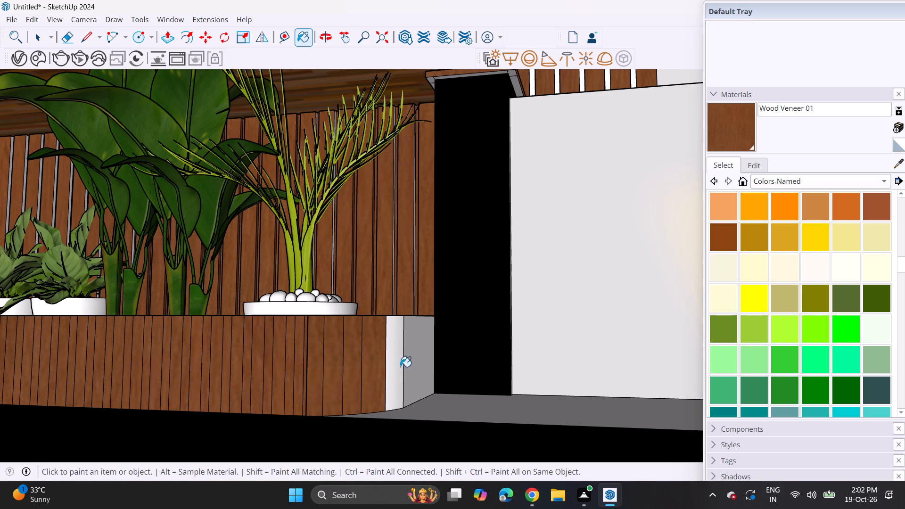
left_click(402, 366)
left_click(403, 366)
left_click(425, 365)
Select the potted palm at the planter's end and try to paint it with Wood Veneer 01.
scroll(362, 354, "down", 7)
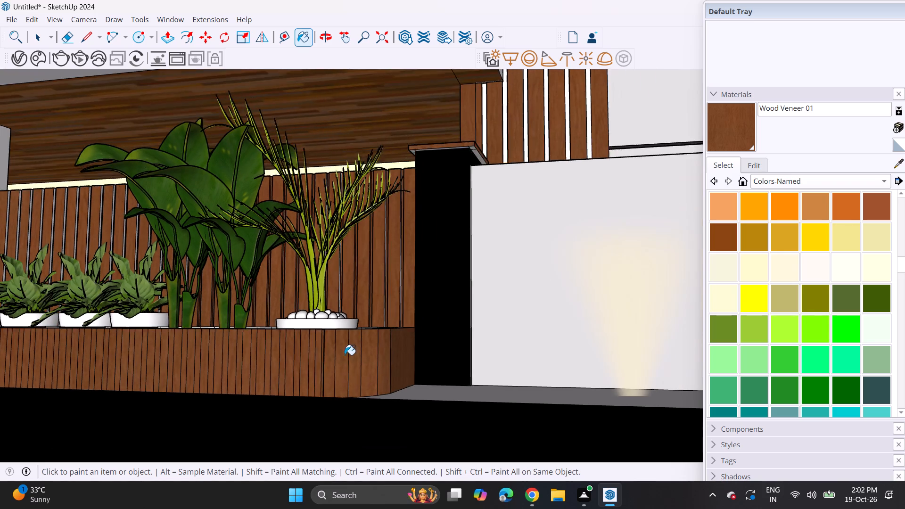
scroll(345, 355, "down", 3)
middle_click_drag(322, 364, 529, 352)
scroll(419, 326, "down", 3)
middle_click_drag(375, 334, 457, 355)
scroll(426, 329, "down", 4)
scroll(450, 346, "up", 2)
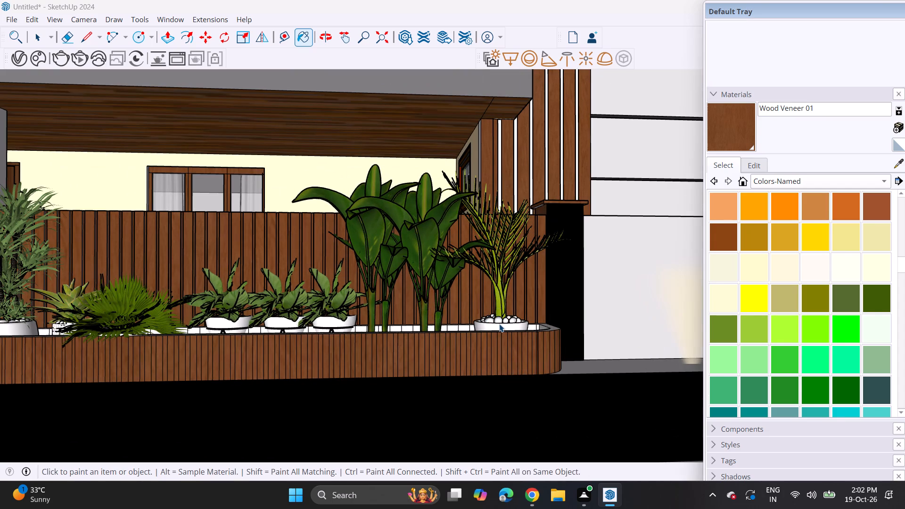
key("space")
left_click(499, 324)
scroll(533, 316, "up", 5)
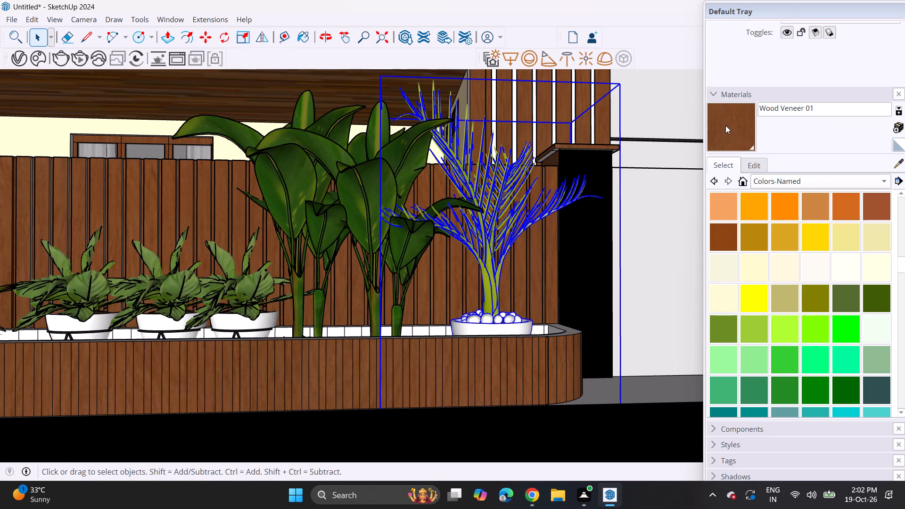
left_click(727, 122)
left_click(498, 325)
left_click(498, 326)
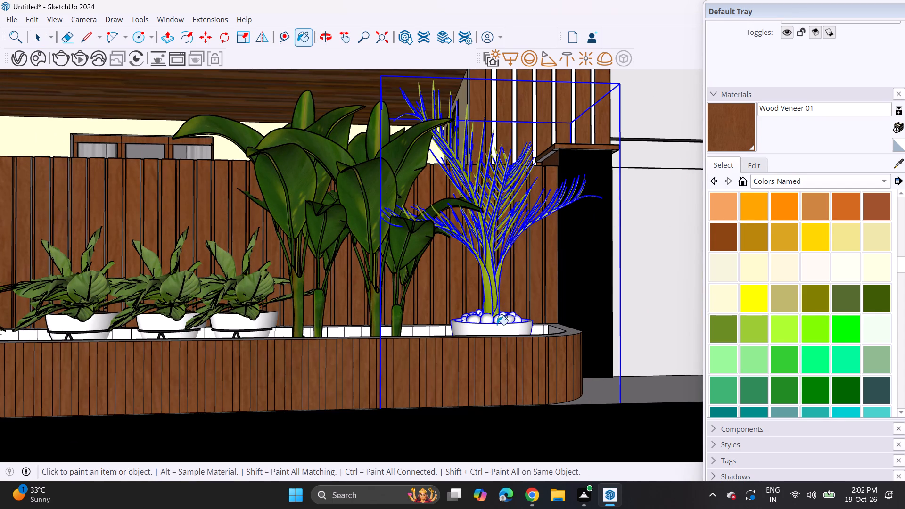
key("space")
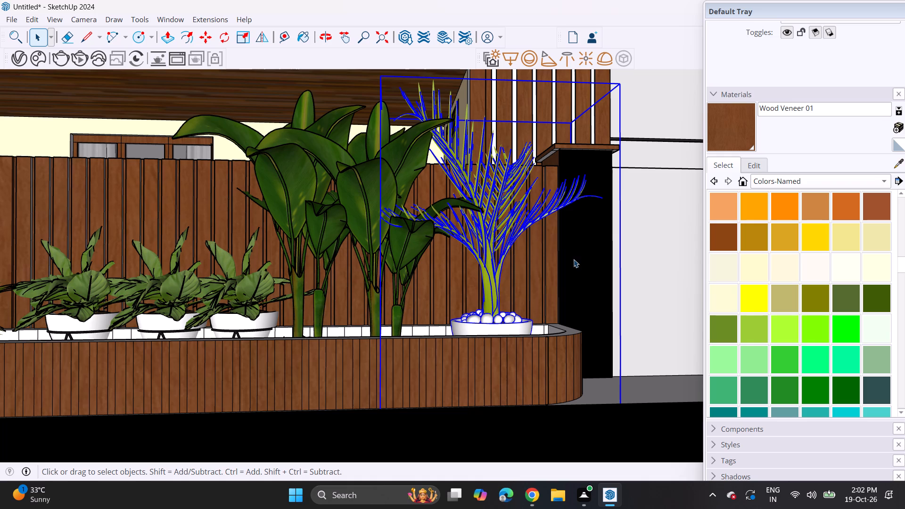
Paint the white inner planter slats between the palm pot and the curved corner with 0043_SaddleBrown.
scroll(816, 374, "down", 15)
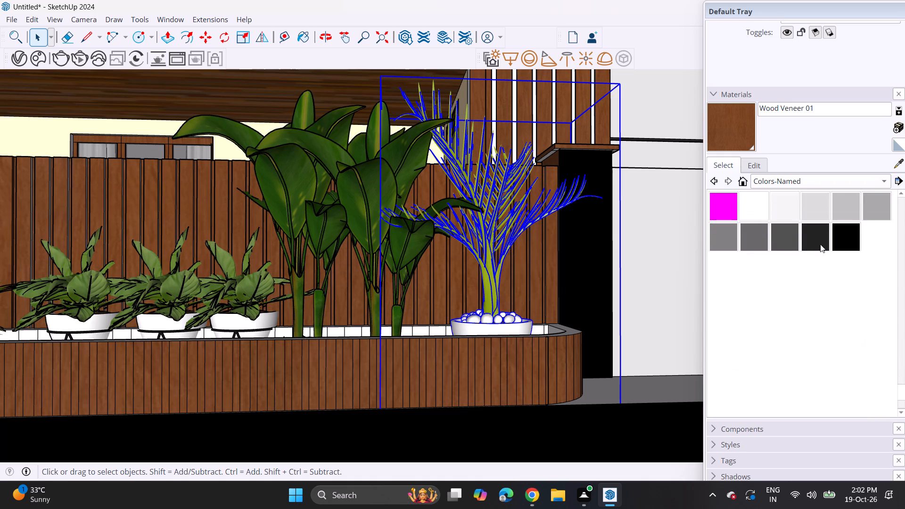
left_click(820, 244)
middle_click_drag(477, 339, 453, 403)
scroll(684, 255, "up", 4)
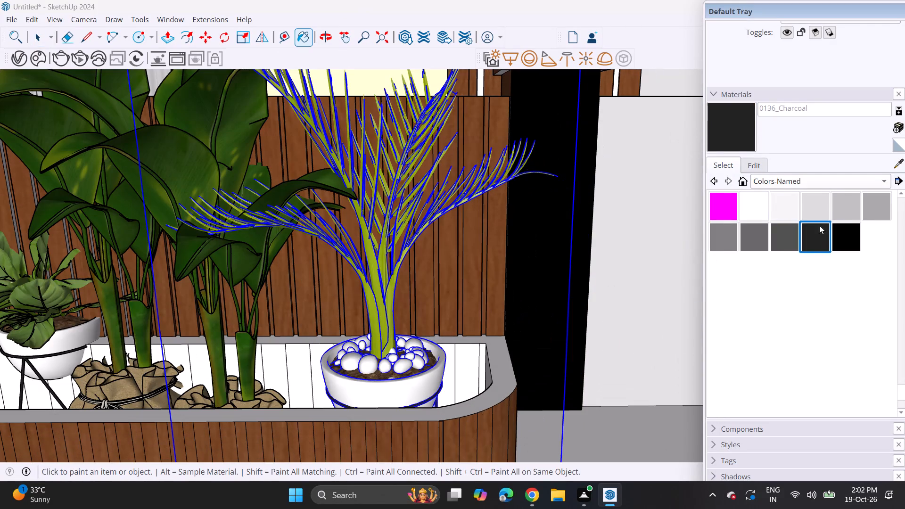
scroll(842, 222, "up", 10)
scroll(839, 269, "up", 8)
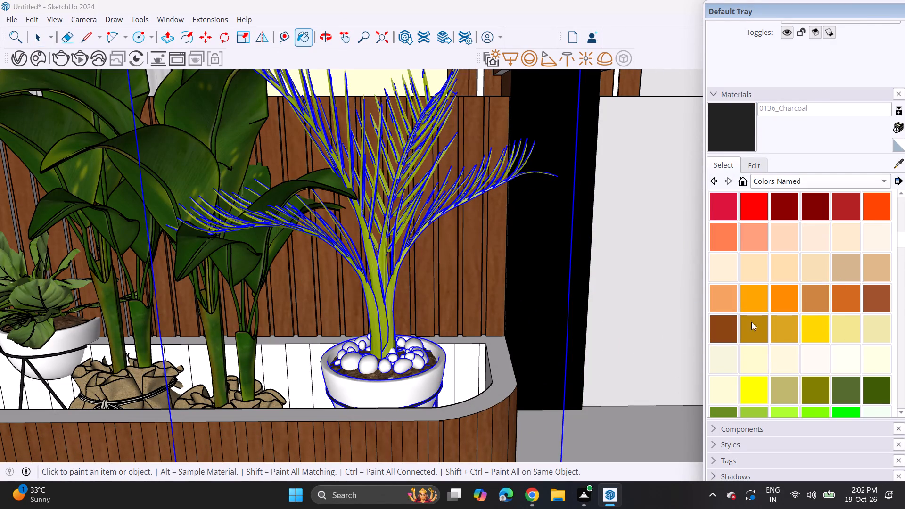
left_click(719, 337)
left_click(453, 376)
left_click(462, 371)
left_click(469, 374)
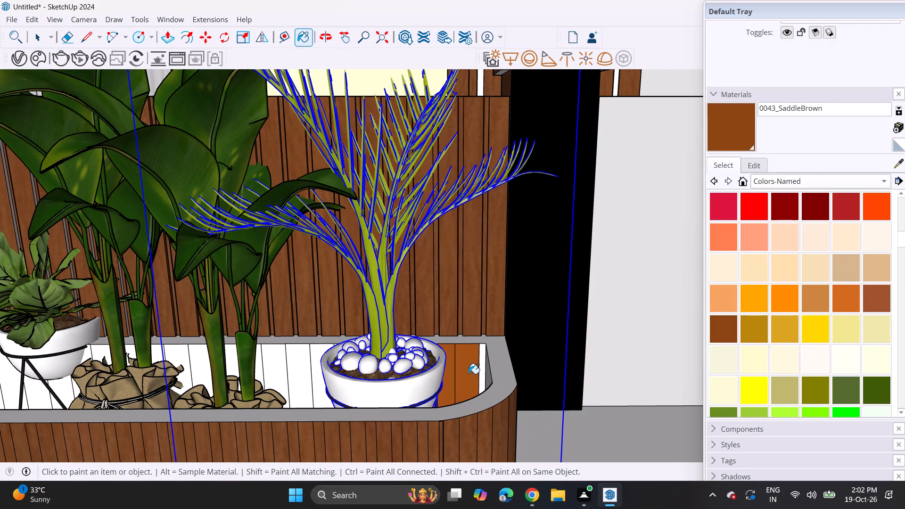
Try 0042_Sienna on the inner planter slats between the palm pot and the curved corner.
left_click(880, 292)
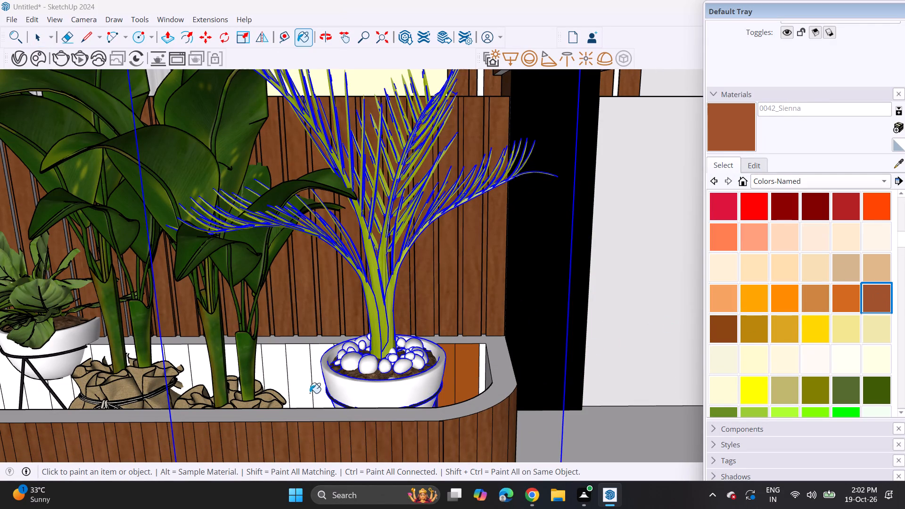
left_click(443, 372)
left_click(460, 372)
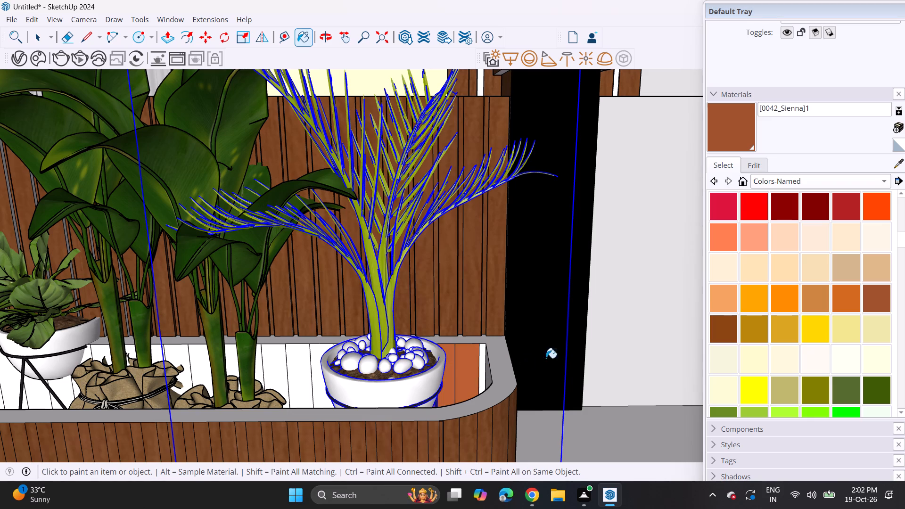
Repaint the inner planter slats between the palm pot and the curved corner with 0043_SaddleBrown.
scroll(817, 243, "up", 6)
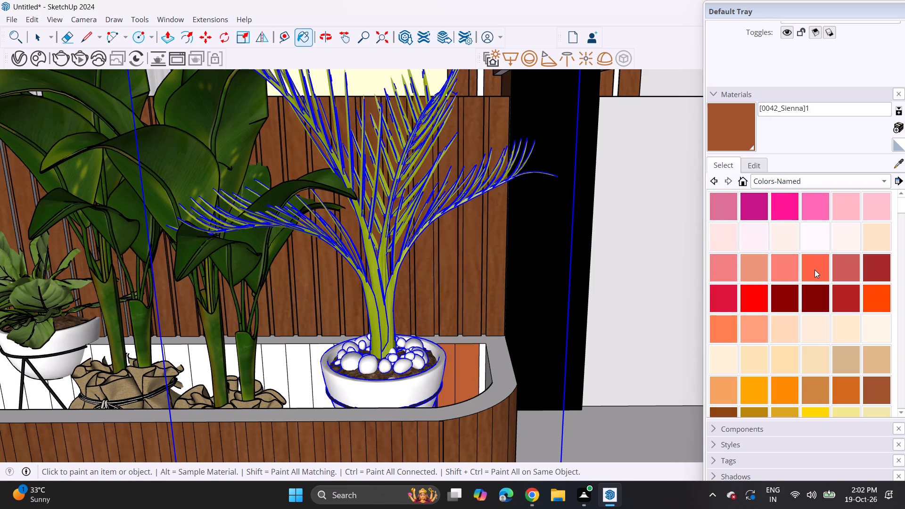
scroll(814, 277, "down", 5)
left_click(727, 336)
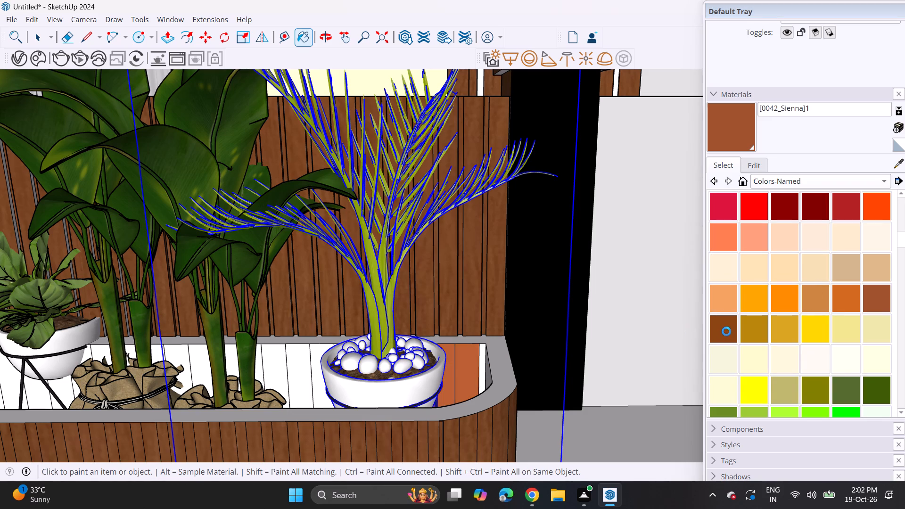
left_click(725, 328)
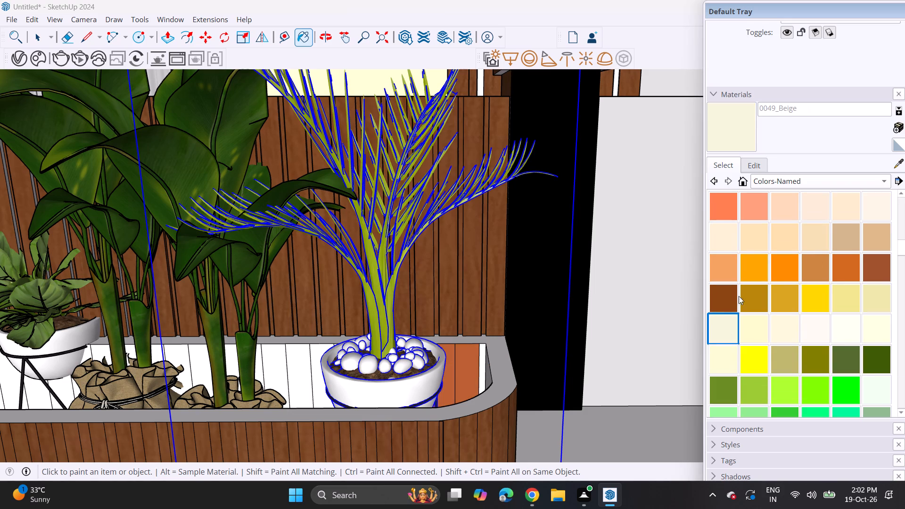
left_click(734, 297)
left_click(468, 369)
left_click(453, 366)
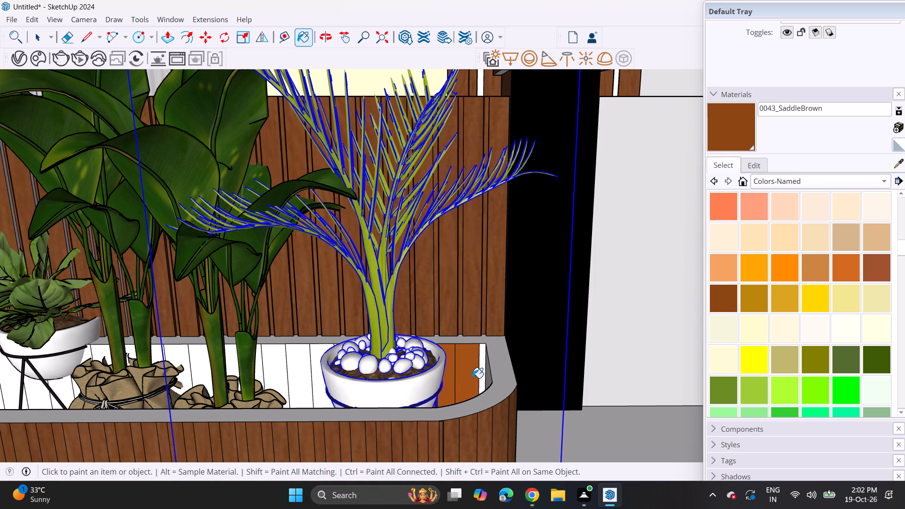
Paint the remaining inner slats at the curved corner and those on the palm pot's banana-plant side with 0043_SaddleBrown.
left_click(478, 363)
left_click(485, 370)
left_click(482, 372)
left_click(487, 379)
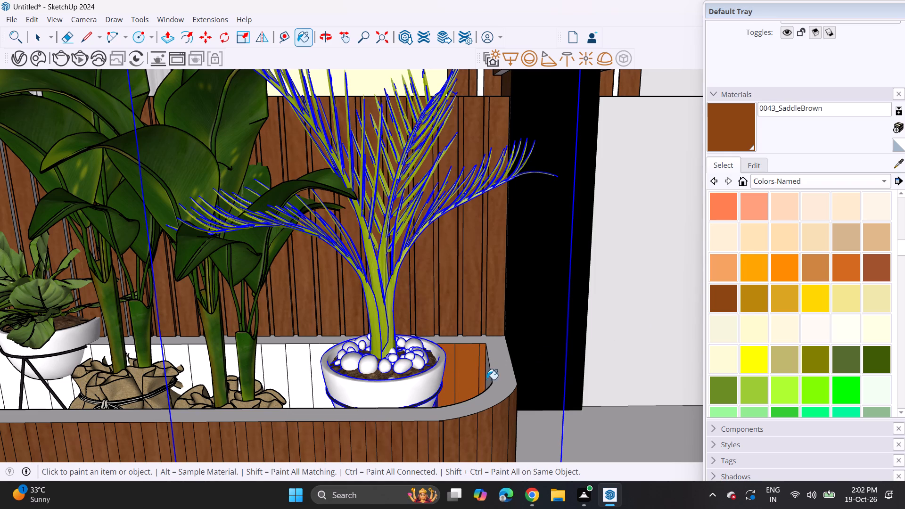
left_click(311, 357)
left_click(306, 358)
left_click(319, 357)
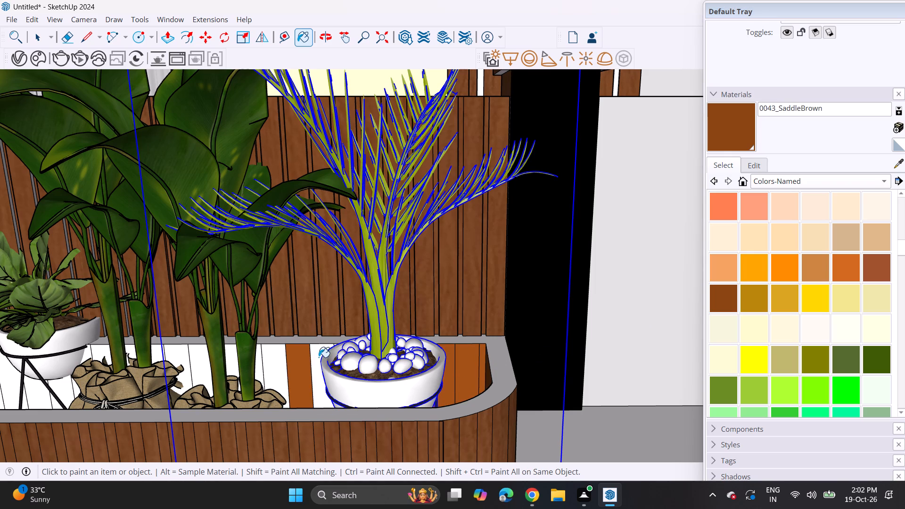
Look over the full length of the planter against the front fence and house facade.
scroll(315, 378, "down", 8)
middle_click_drag(321, 394, 333, 341)
scroll(333, 332, "down", 3)
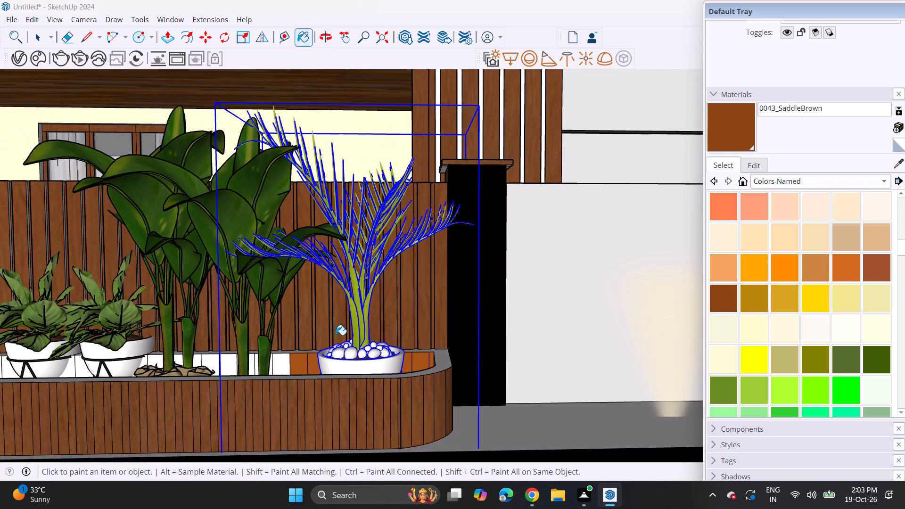
scroll(336, 335, "down", 20)
middle_click_drag(320, 372, 333, 376, "shift")
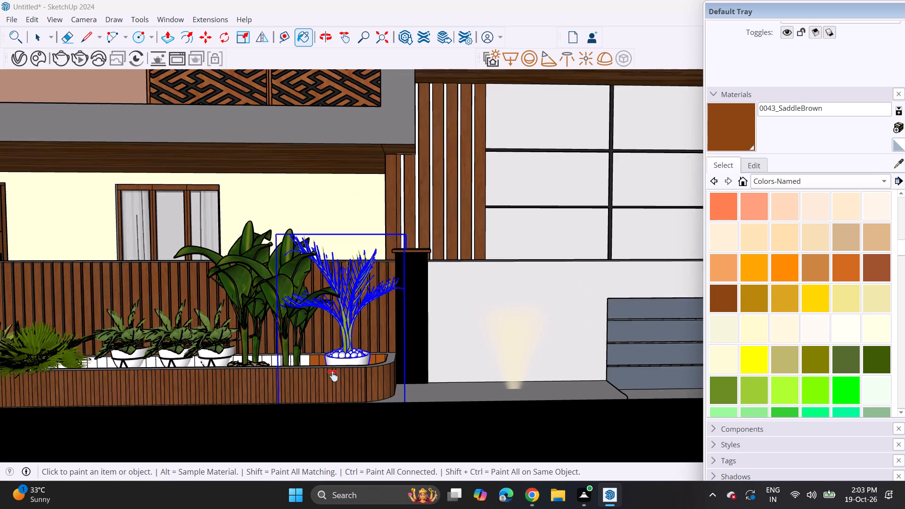
middle_click_drag(333, 376, 455, 390, "shift")
scroll(457, 376, "down", 7)
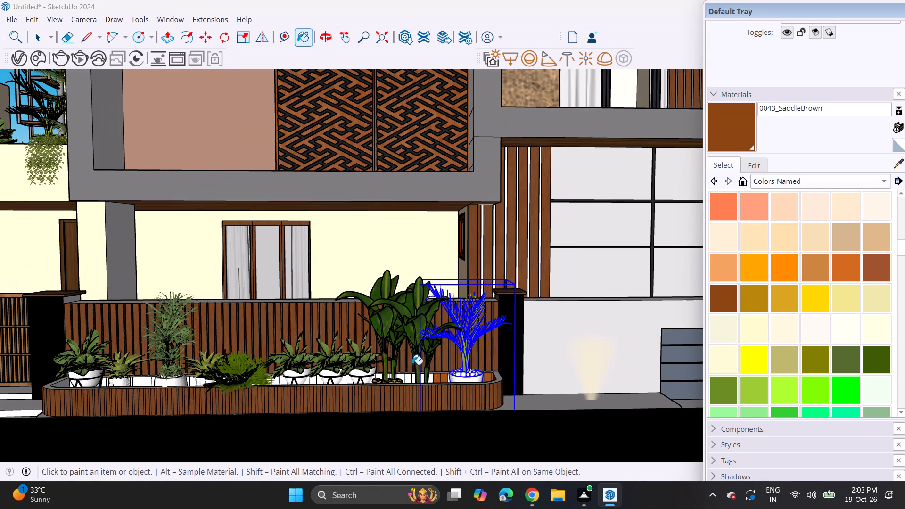
scroll(409, 356, "down", 4)
middle_click_drag(409, 358, 412, 329)
scroll(412, 329, "down", 6)
middle_click_drag(428, 352, 461, 376, "shift")
Turn the broad-leaved plant beside the gate pillar into a component and open it for editing.
scroll(400, 381, "up", 5)
scroll(346, 379, "up", 10)
middle_click_drag(100, 390, 101, 390, "shift")
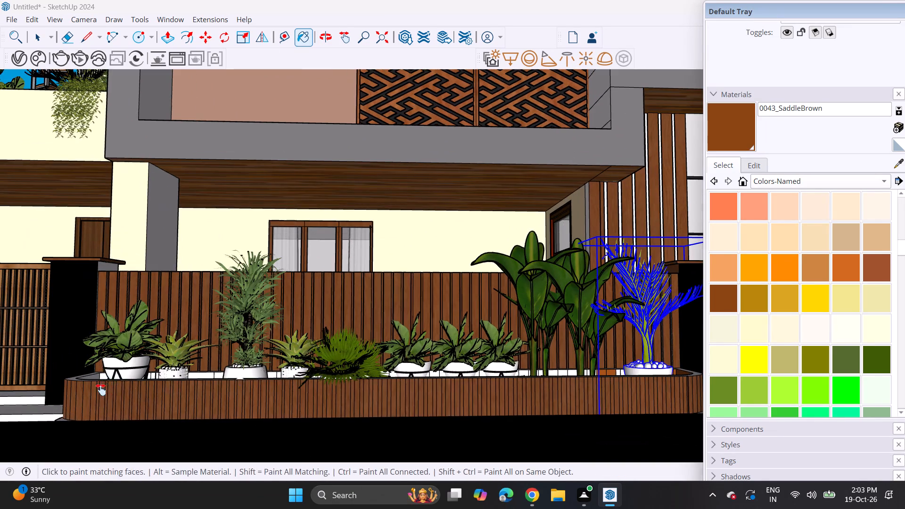
middle_click_drag(101, 390, 250, 423, "shift")
scroll(255, 391, "up", 14)
key("space")
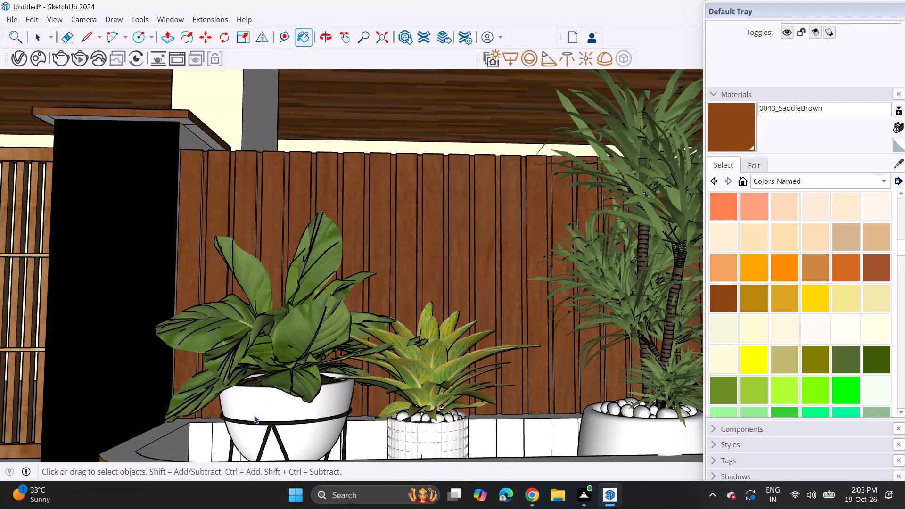
left_click(254, 415)
scroll(256, 414, "up", 4)
right_click(256, 414)
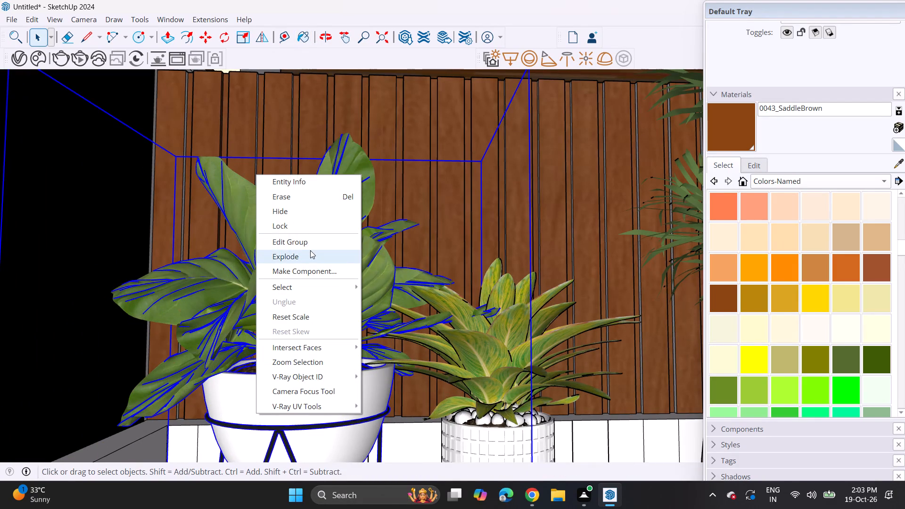
left_click(299, 275)
left_click(454, 393)
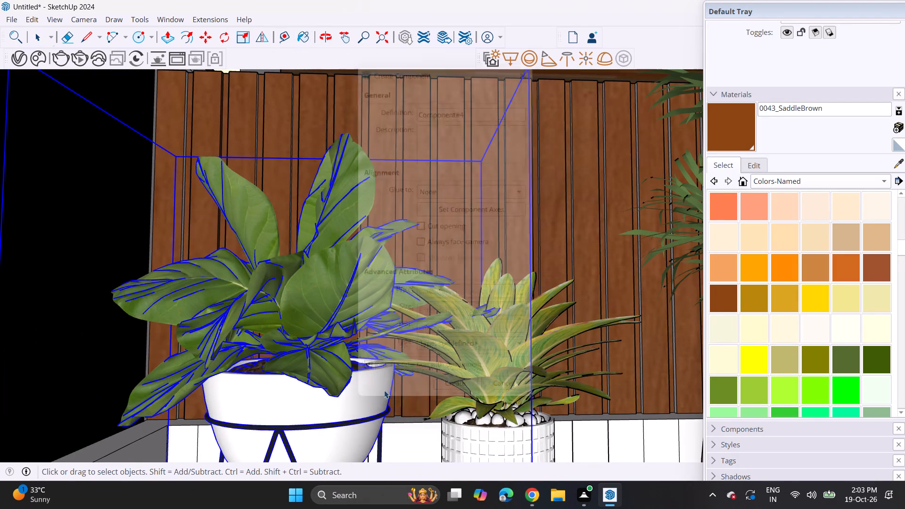
right_click(322, 400)
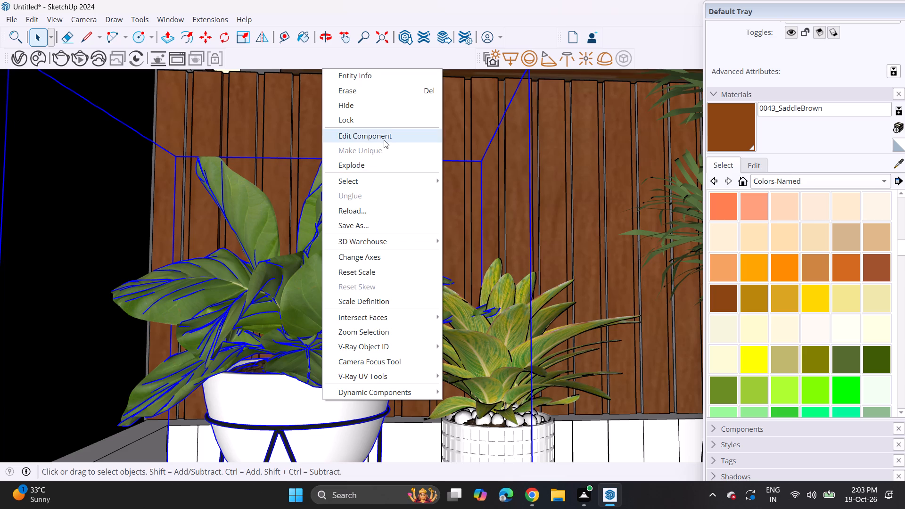
left_click(384, 140)
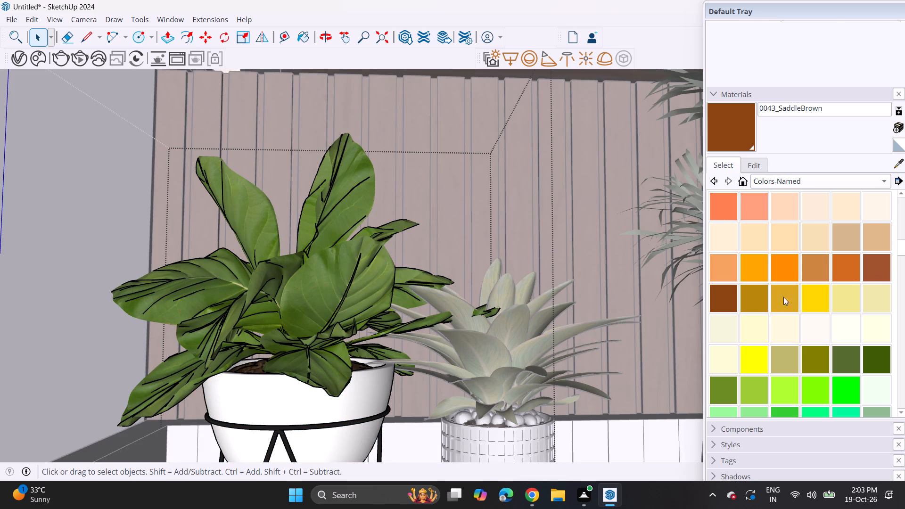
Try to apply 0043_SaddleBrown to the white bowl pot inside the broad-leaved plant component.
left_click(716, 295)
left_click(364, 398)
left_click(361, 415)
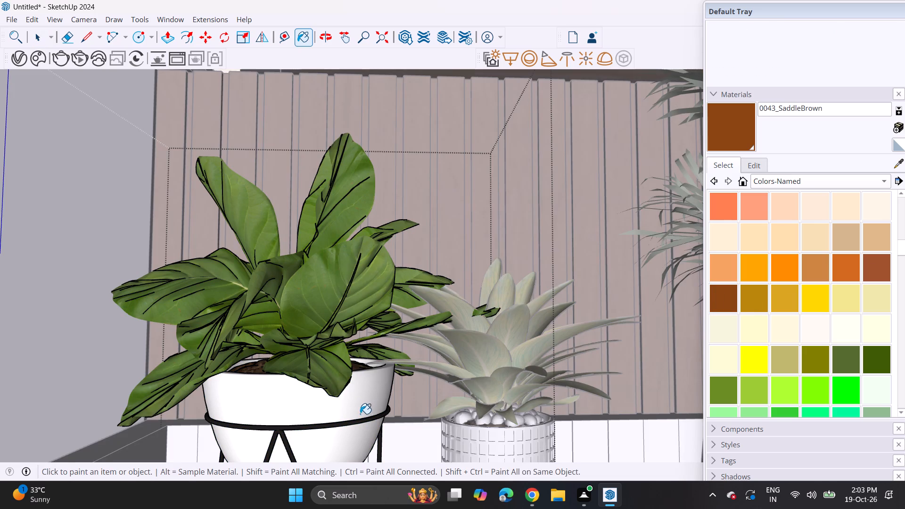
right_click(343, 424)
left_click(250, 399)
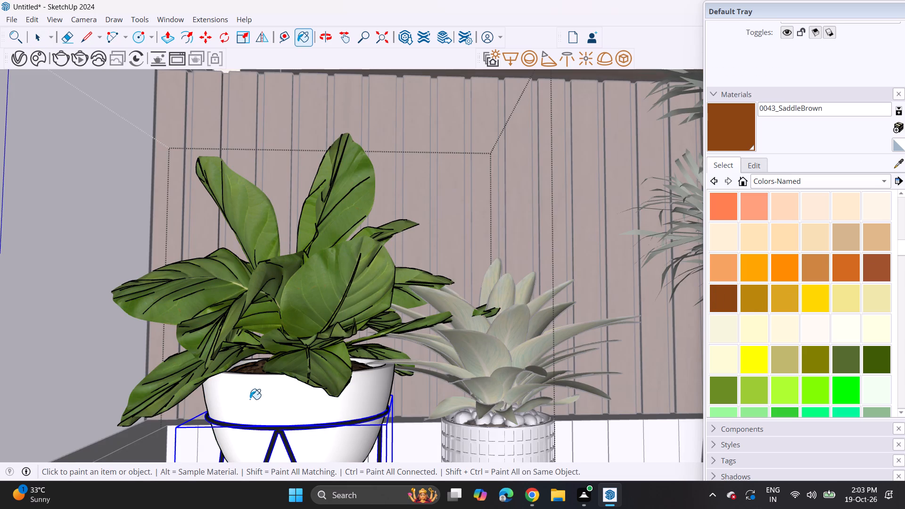
Convert the broad-leaved plant's bowl pot group into its own component, keeping the default definition settings.
key("space")
left_click(254, 400)
right_click(254, 400)
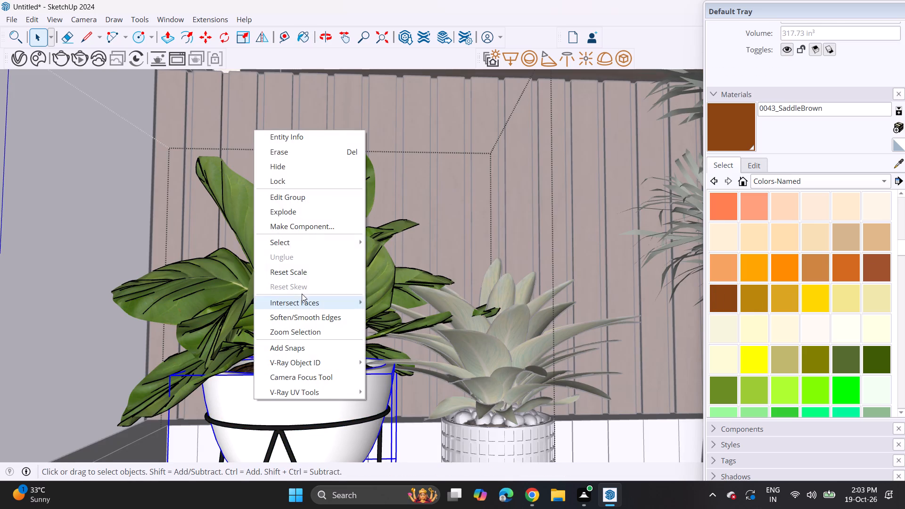
left_click(304, 225)
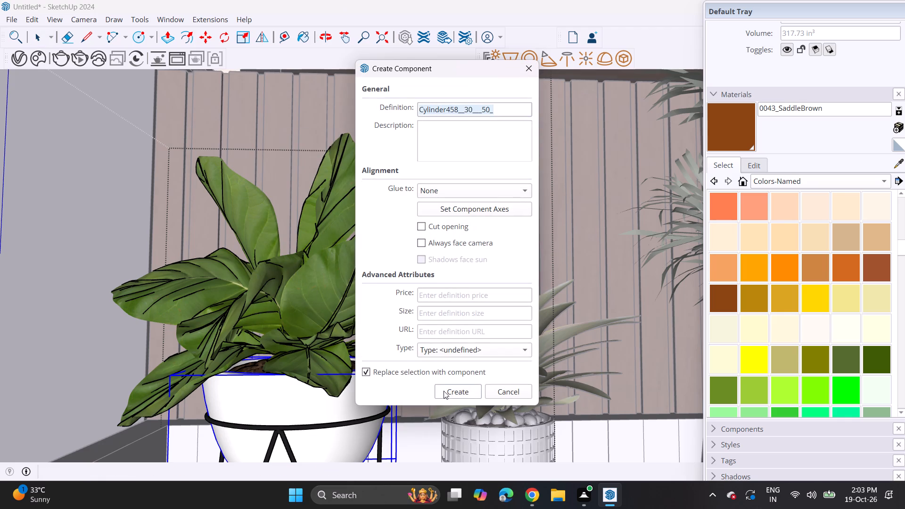
left_click(444, 391)
Paint the bowl pot's surface with 0043_SaddleBrown inside its own component, and close the pot and plant components.
left_click(717, 295)
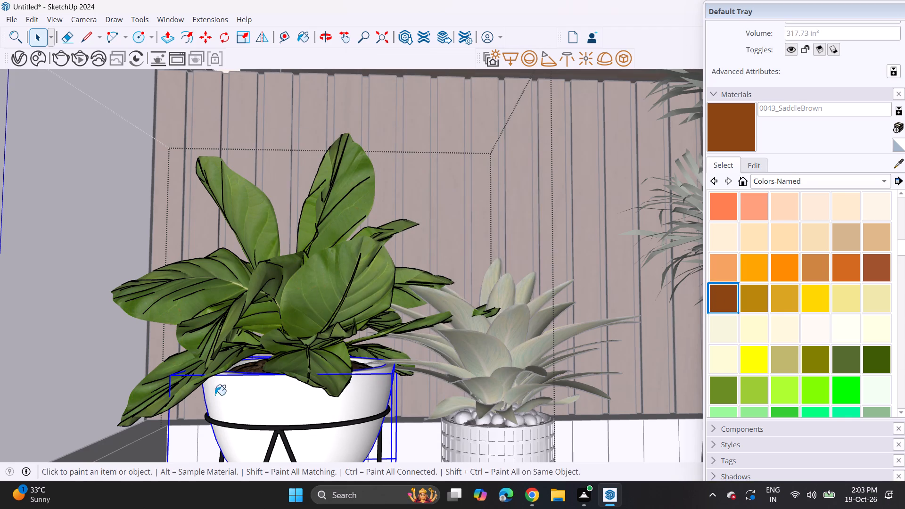
left_click(252, 405)
key("space")
right_click(256, 394)
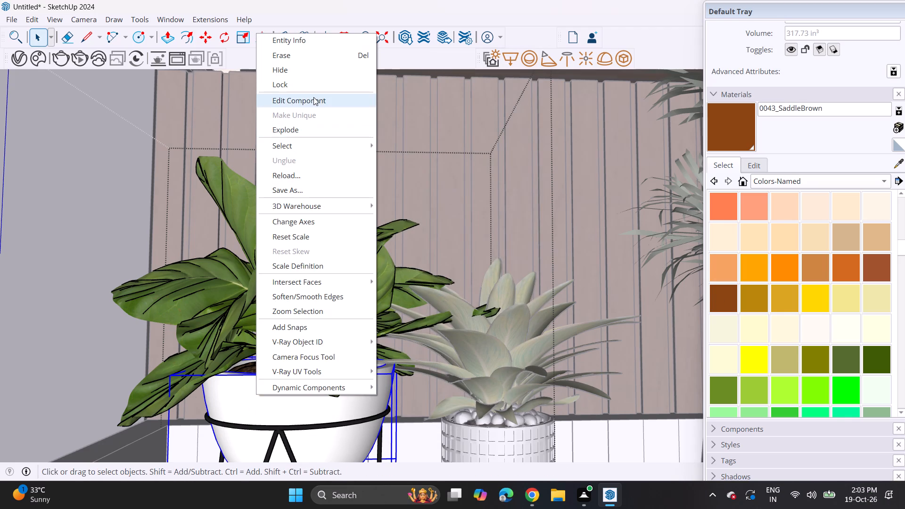
left_click(314, 97)
left_click(713, 300)
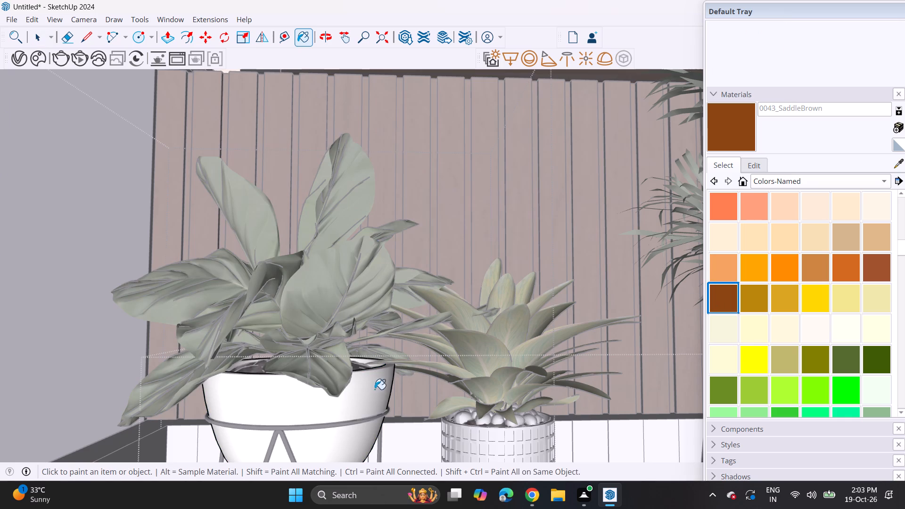
left_click(366, 391)
left_click(477, 430)
key("space")
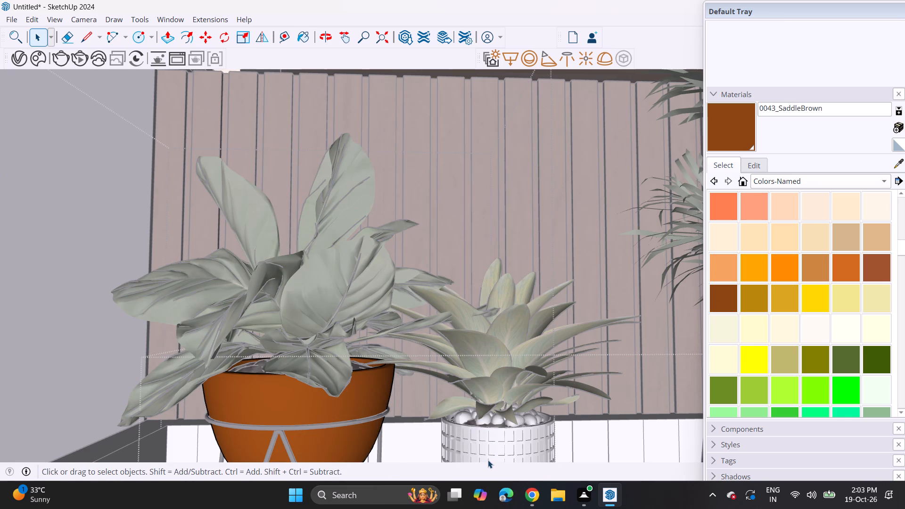
left_click(487, 459)
left_click(494, 304)
scroll(481, 282, "down", 5)
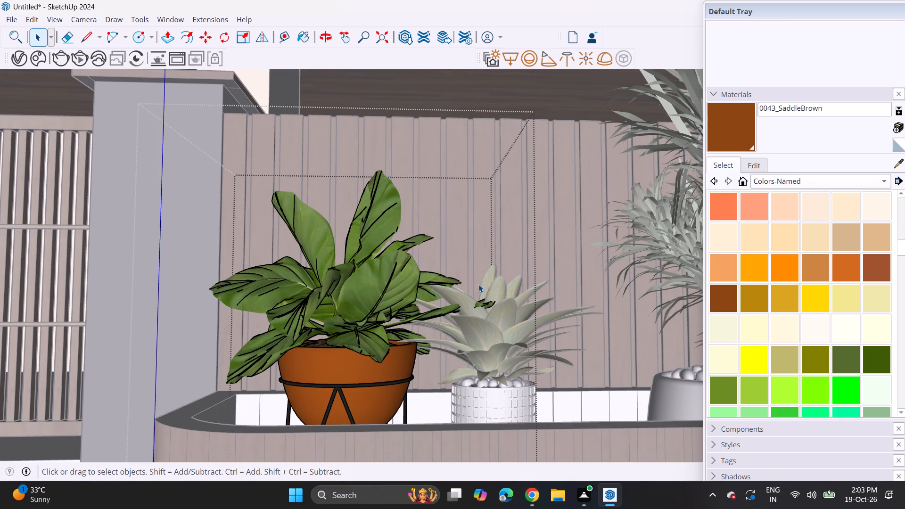
left_click(479, 265)
scroll(482, 397, "up", 7)
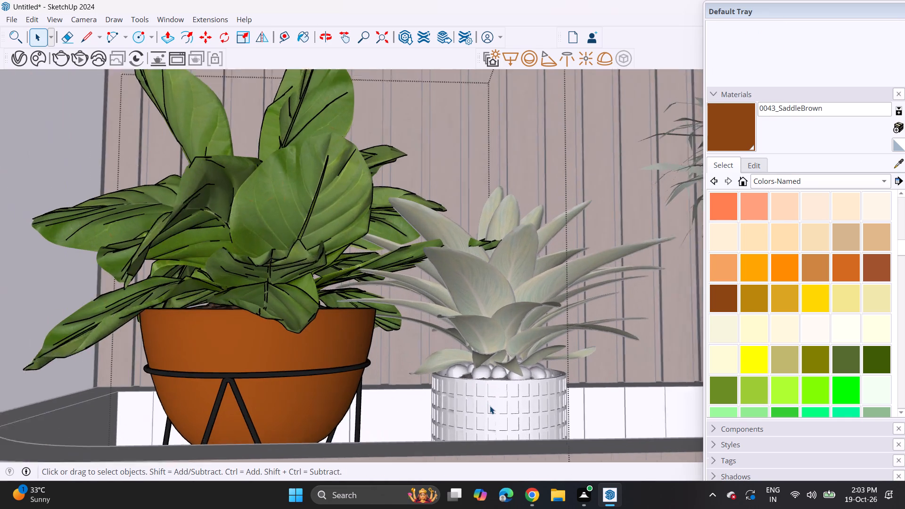
left_click(490, 406)
left_click(570, 388)
left_click(623, 373)
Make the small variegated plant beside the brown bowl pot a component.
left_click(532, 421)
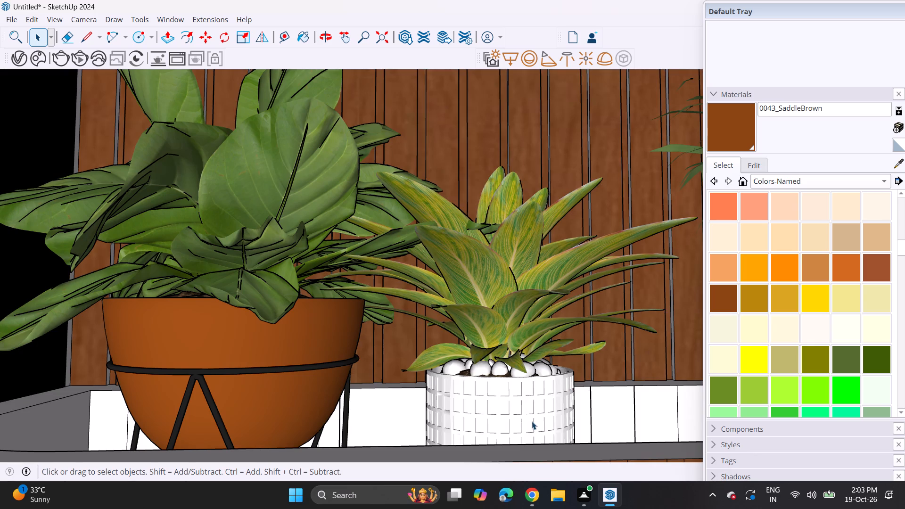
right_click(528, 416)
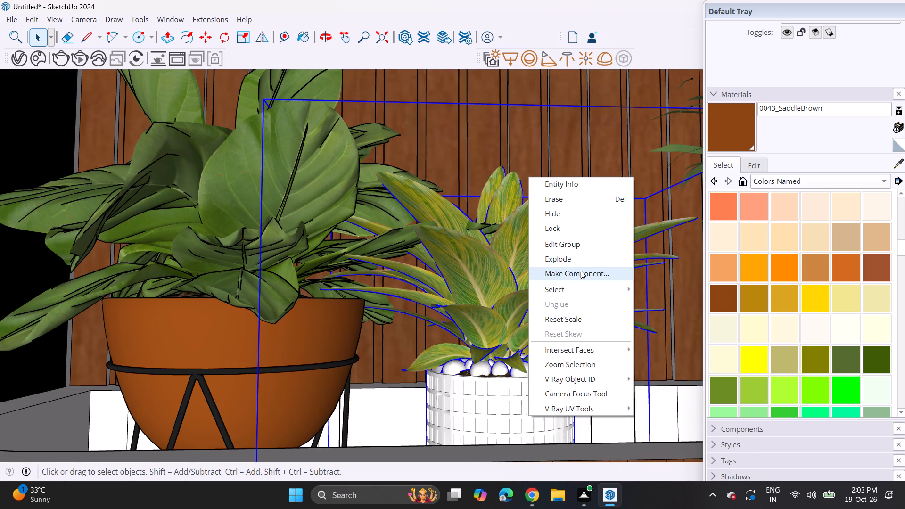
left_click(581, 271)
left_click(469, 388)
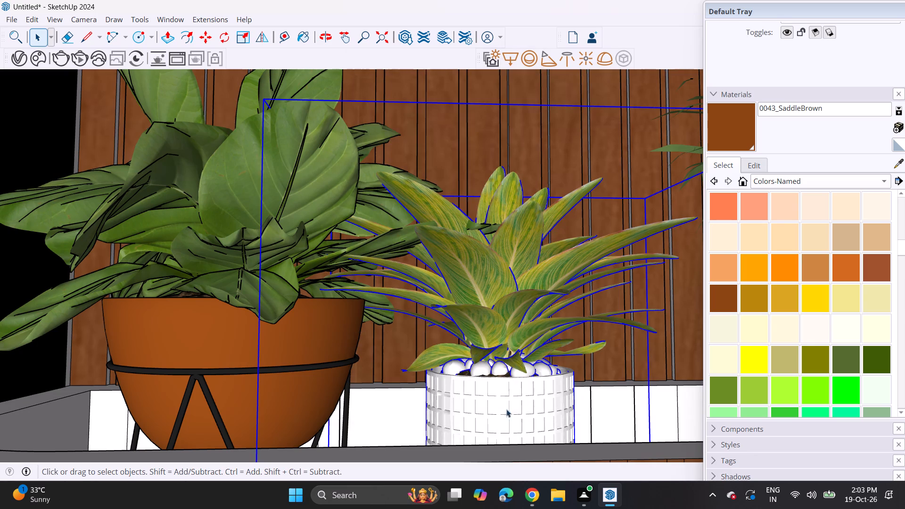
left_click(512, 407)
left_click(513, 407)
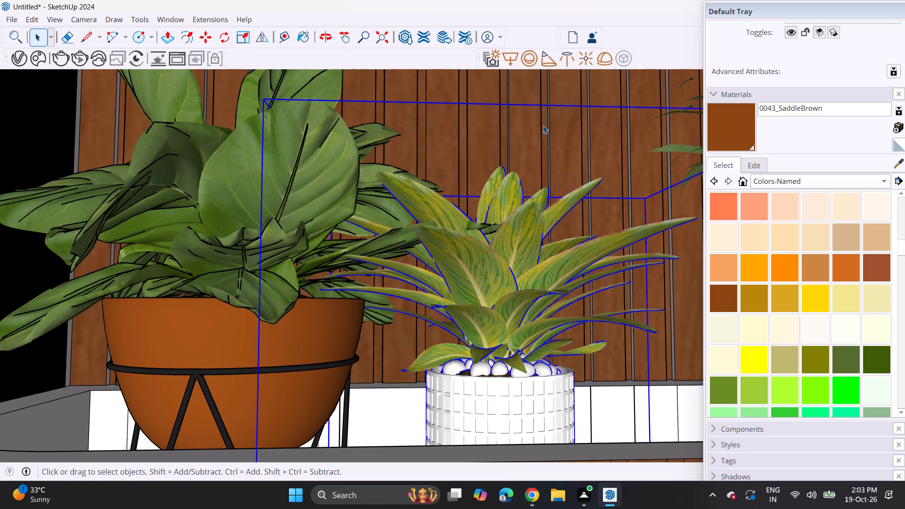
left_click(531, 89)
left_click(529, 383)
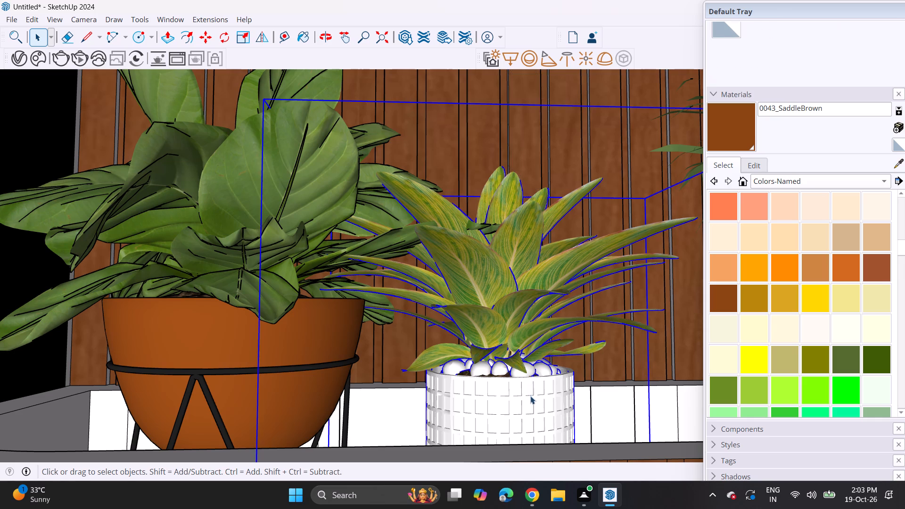
Explode the small variegated plant beside the bowl pot into its separate parts.
scroll(530, 396, "up", 3)
left_click(523, 421)
right_click(527, 421)
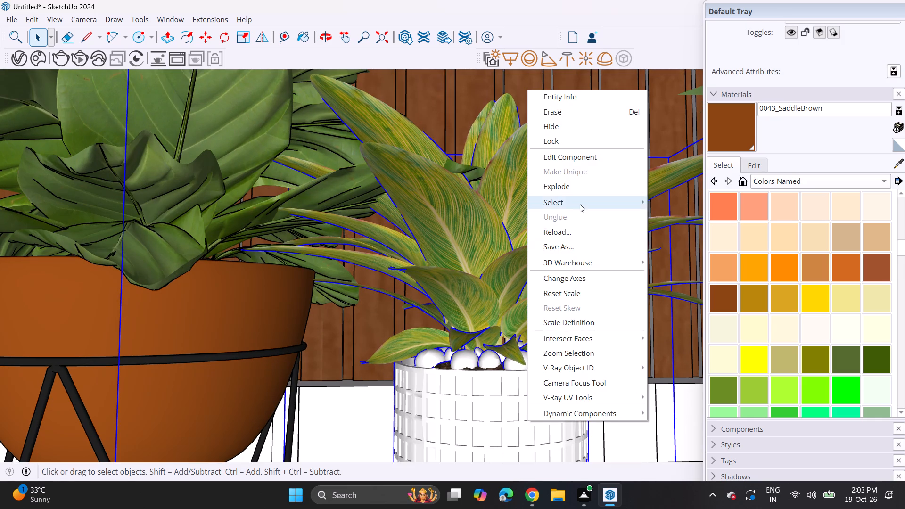
left_click(578, 189)
Convert the variegated plant's grid-patterned cylindrical pot into a component with the default settings.
left_click(497, 417)
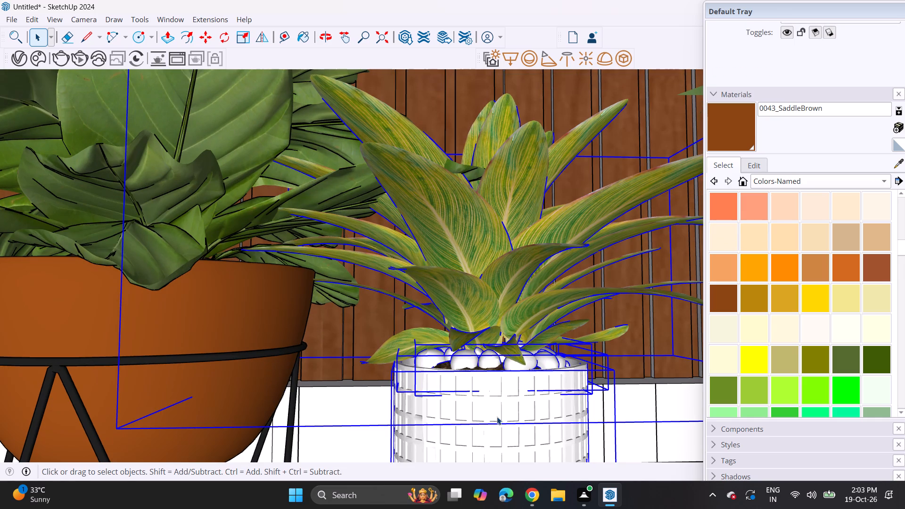
right_click(498, 417)
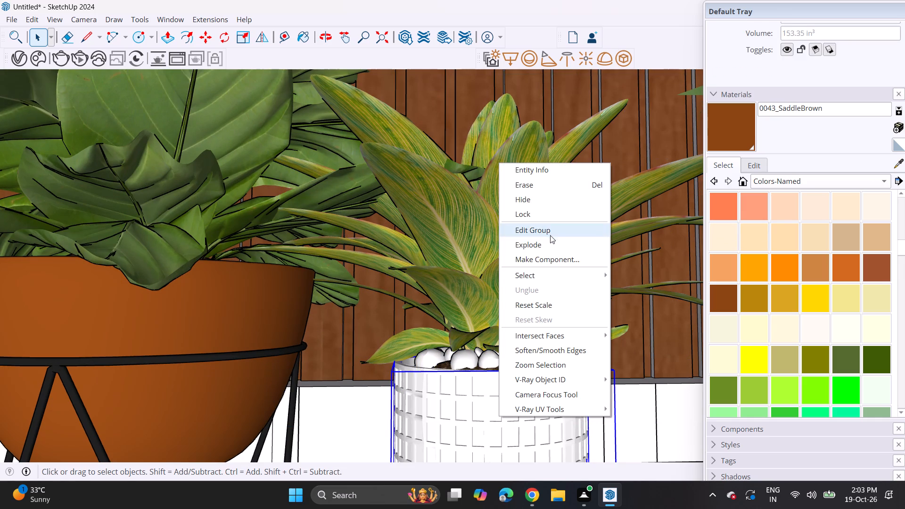
left_click(552, 259)
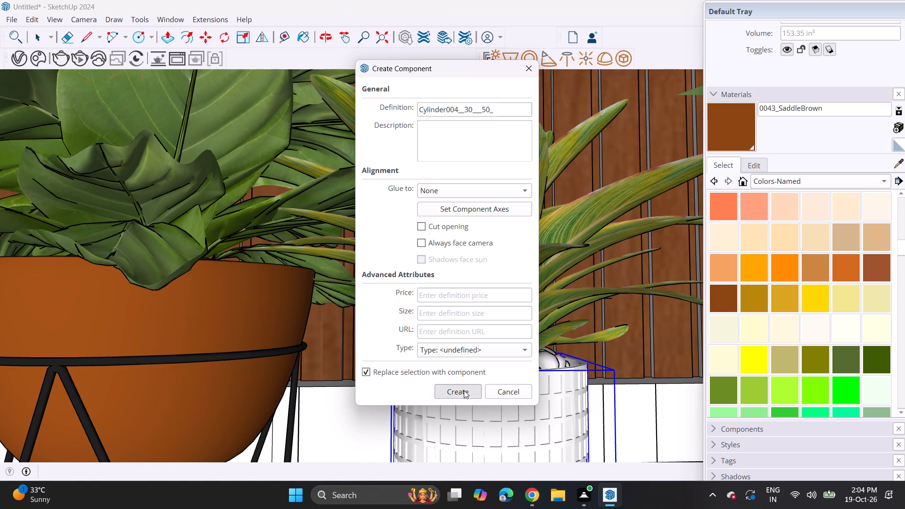
left_click(464, 390)
Edit the cylindrical pot component, paint its grid bands all around with 0043_SaddleBrown, and close the component.
right_click(503, 405)
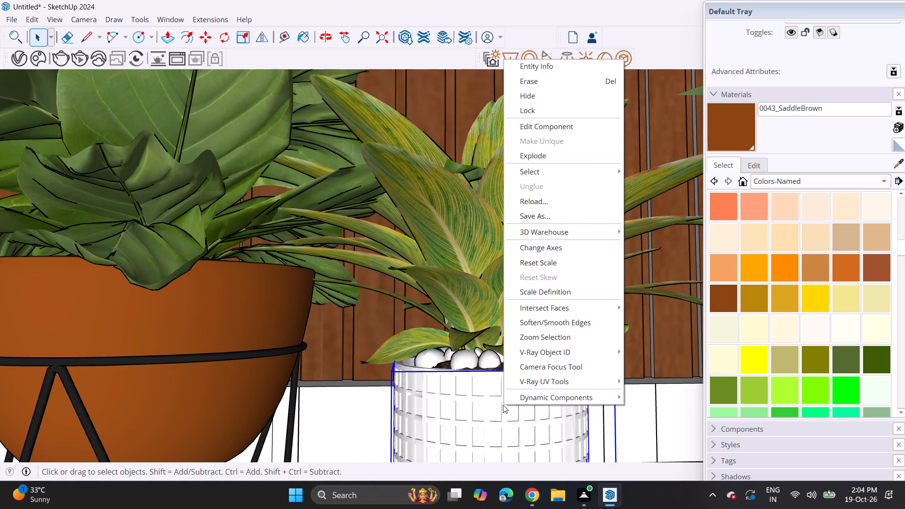
left_click(551, 122)
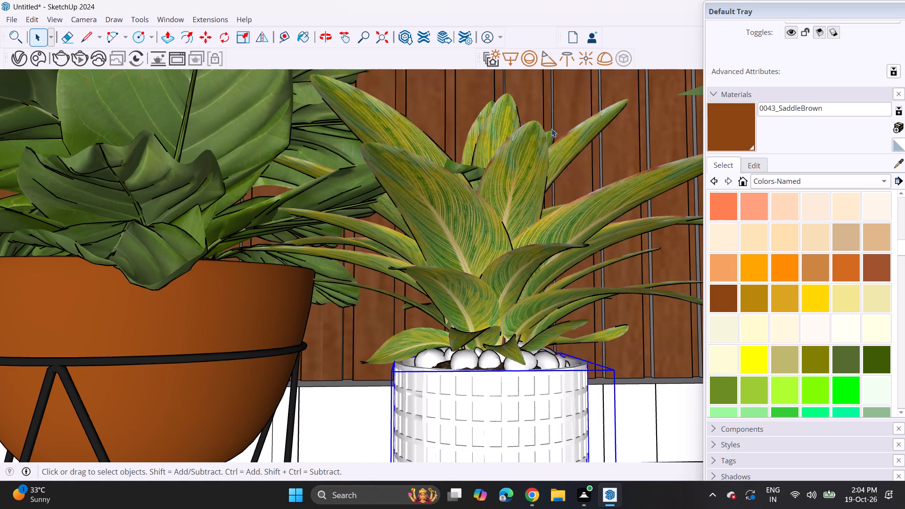
left_click(716, 295)
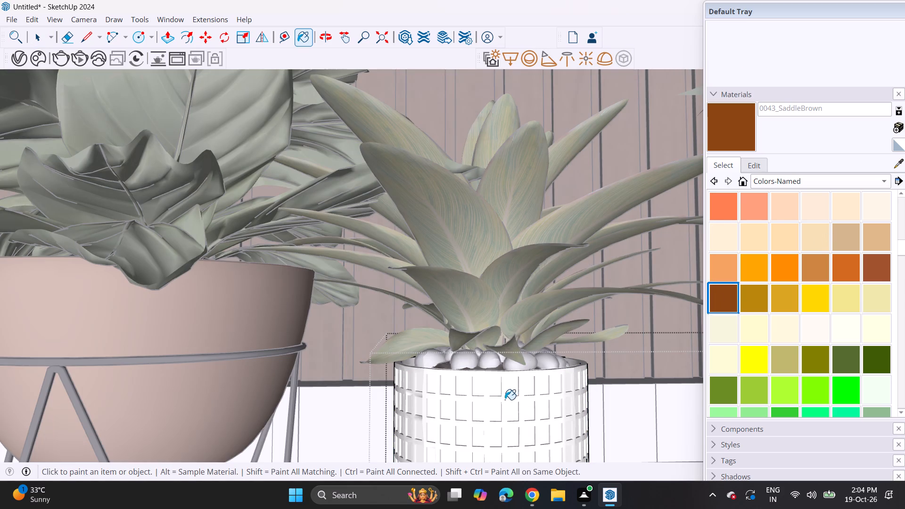
left_click(505, 400)
left_click(403, 405)
left_click(414, 391)
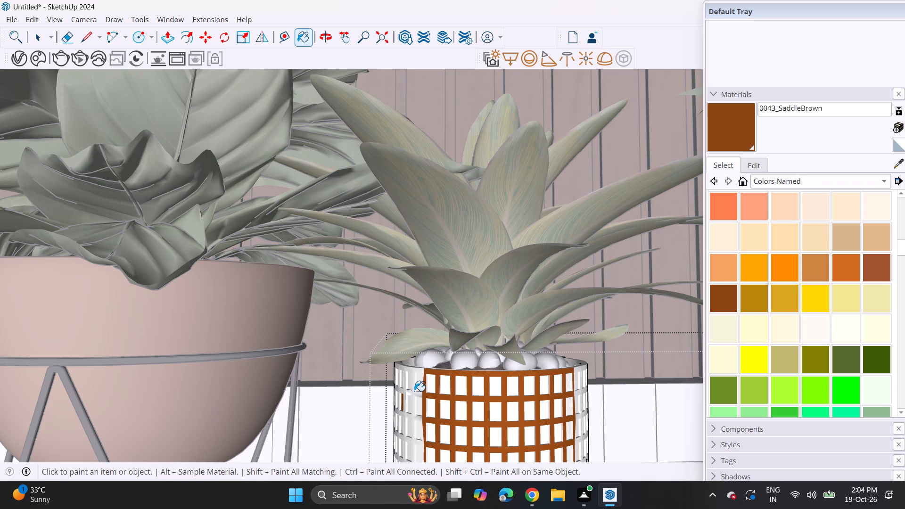
left_click(578, 385)
left_click(580, 391)
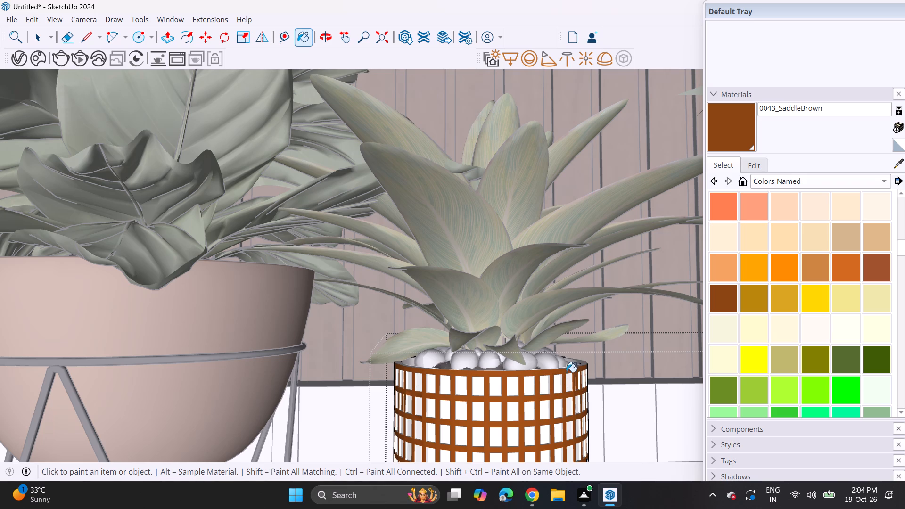
key("space")
left_click(592, 351)
left_click(621, 384)
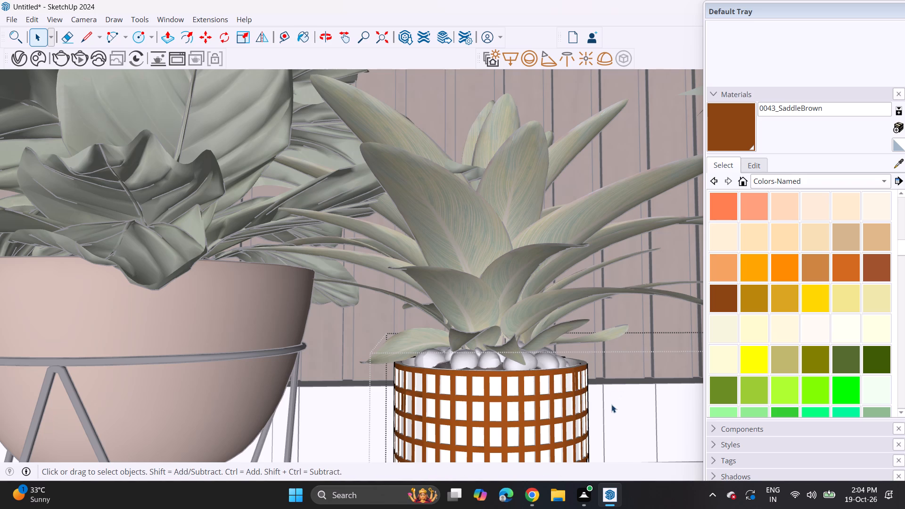
left_click(611, 404)
scroll(605, 395, "down", 9)
key("space")
left_click(584, 269)
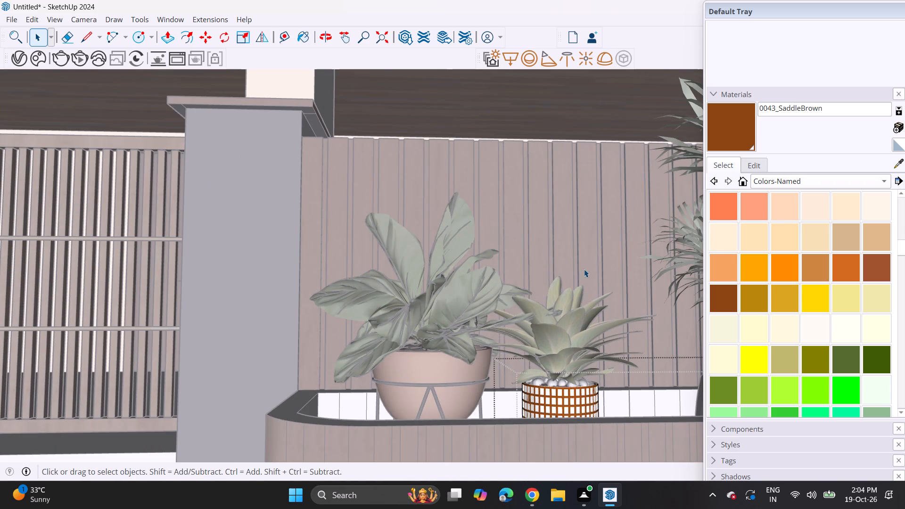
Open the tall multi-tiered plant's component for editing and enter its plain white pot.
scroll(569, 295, "down", 5)
middle_click_drag(585, 322, 471, 329, "shift")
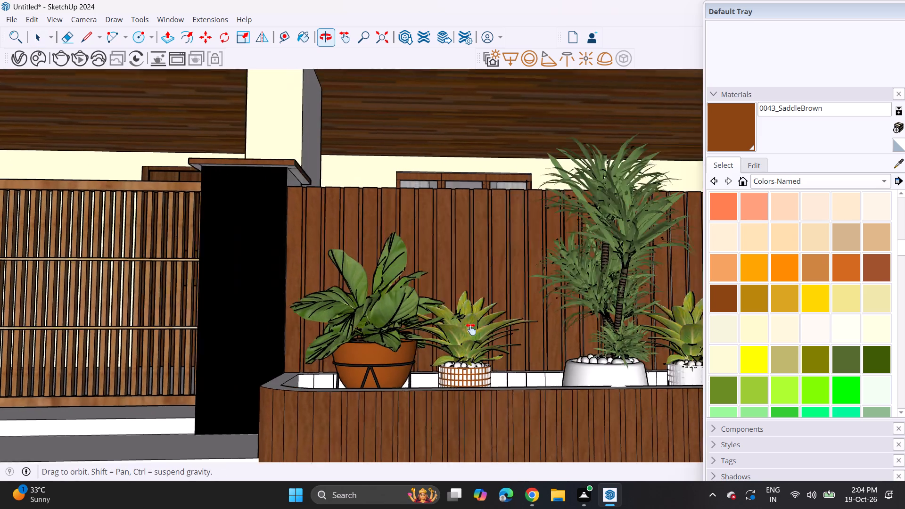
middle_click_drag(471, 329, 153, 341, "shift")
scroll(231, 408, "up", 4)
scroll(300, 360, "up", 3)
left_click(304, 373)
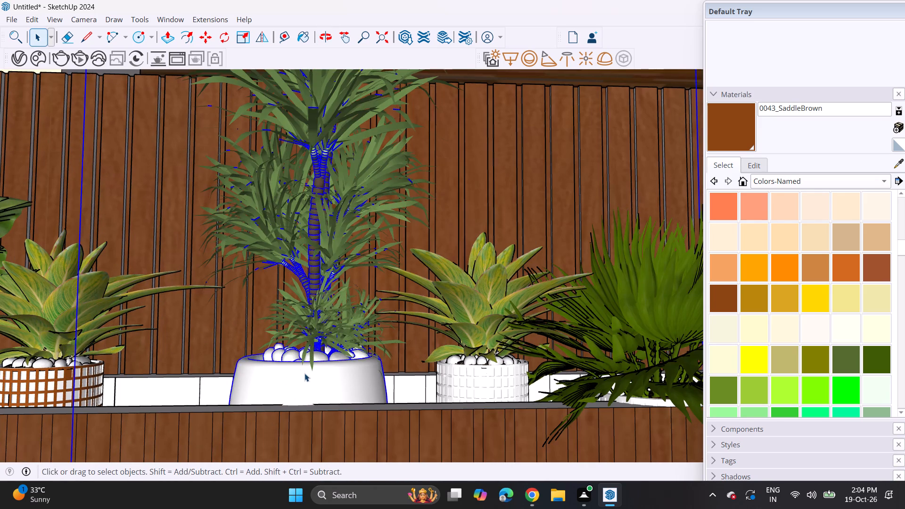
right_click(304, 379)
left_click(345, 117)
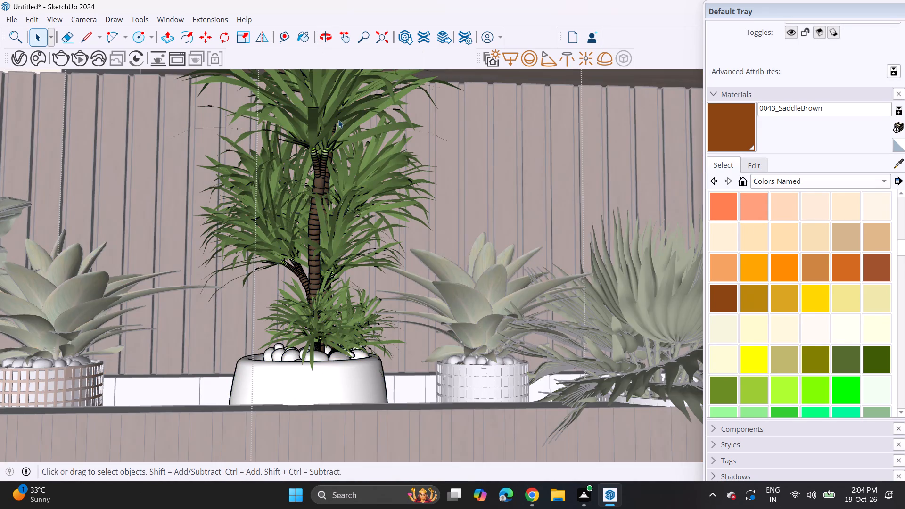
scroll(343, 348, "up", 3)
left_click(323, 385)
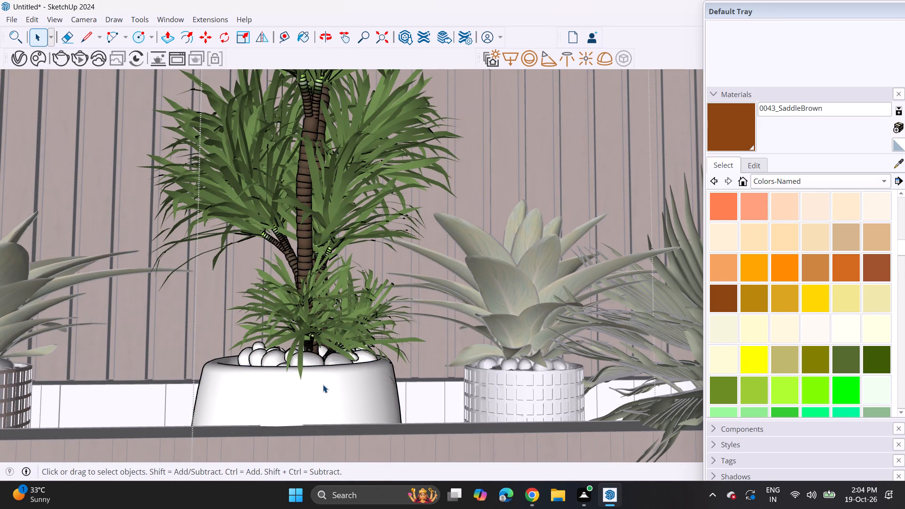
right_click(318, 384)
left_click(388, 101)
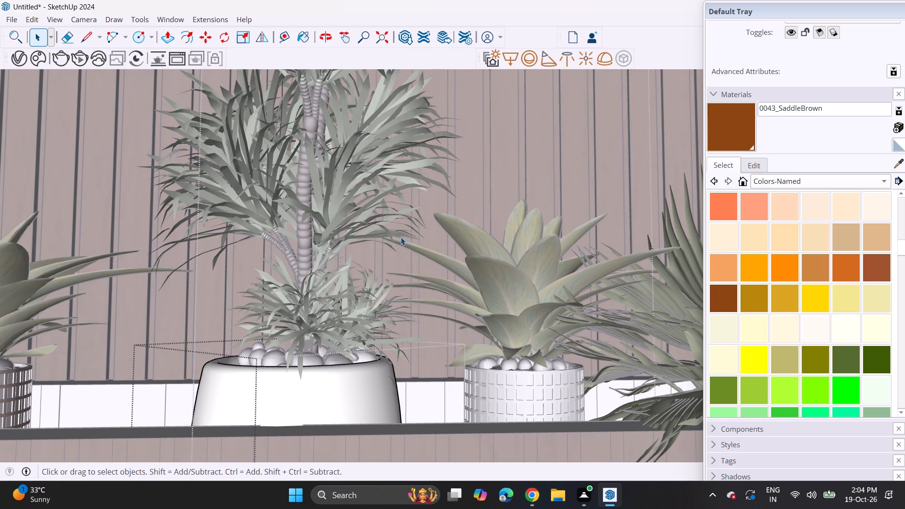
Convert the tall plant's white pot group into a component with the default settings.
left_click(733, 138)
left_click(337, 391)
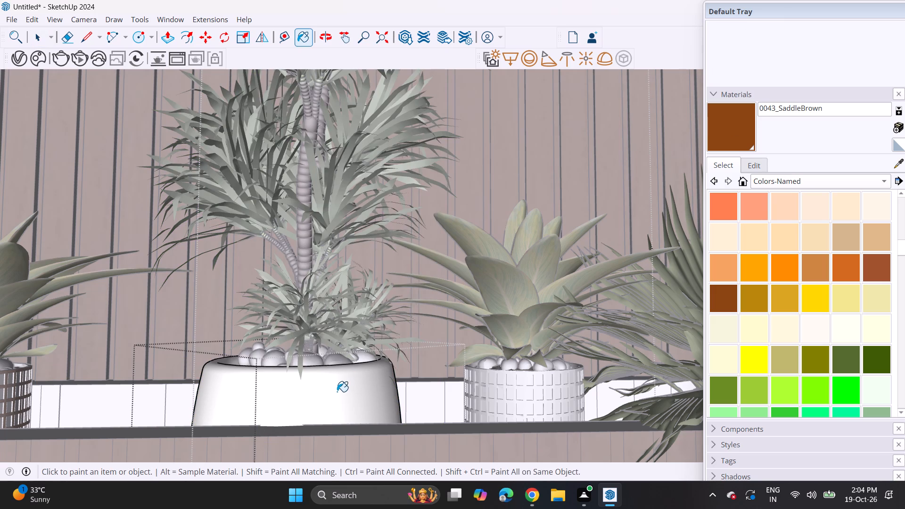
left_click(337, 392)
right_click(336, 392)
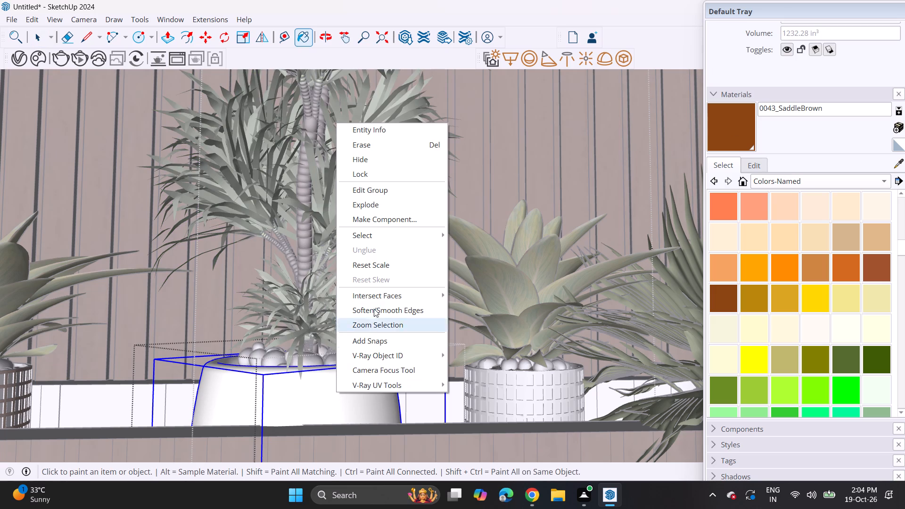
left_click(378, 222)
left_click(447, 400)
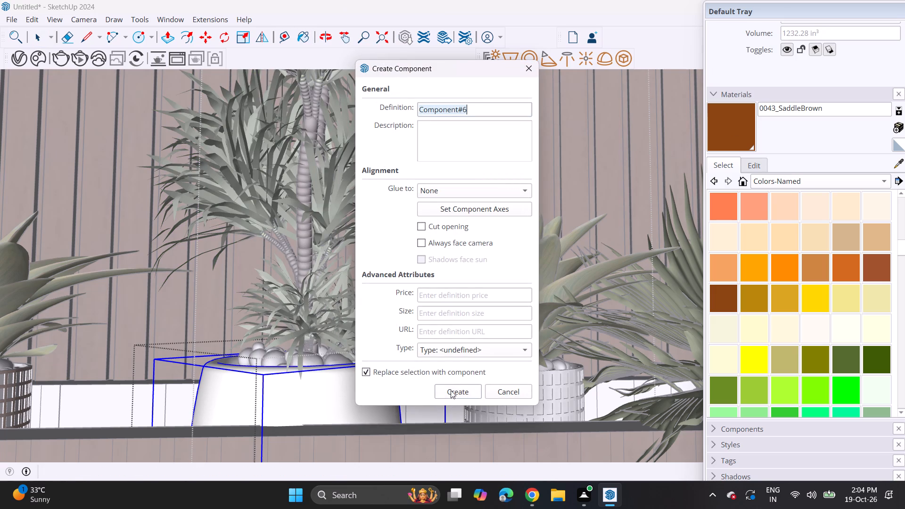
left_click(451, 390)
Edit the tall plant's pot component, paint the pot 0043_SaddleBrown, and close the pot component.
left_click(346, 400)
right_click(345, 400)
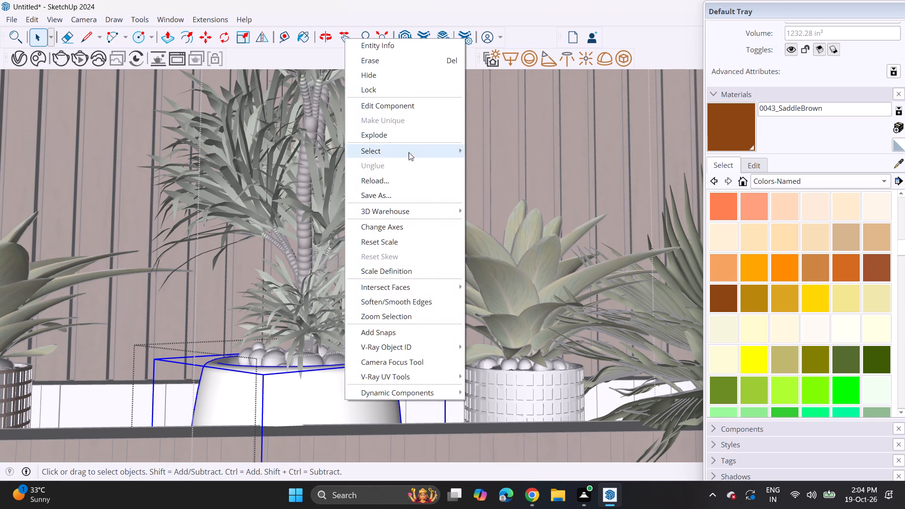
left_click(406, 98)
left_click(711, 133)
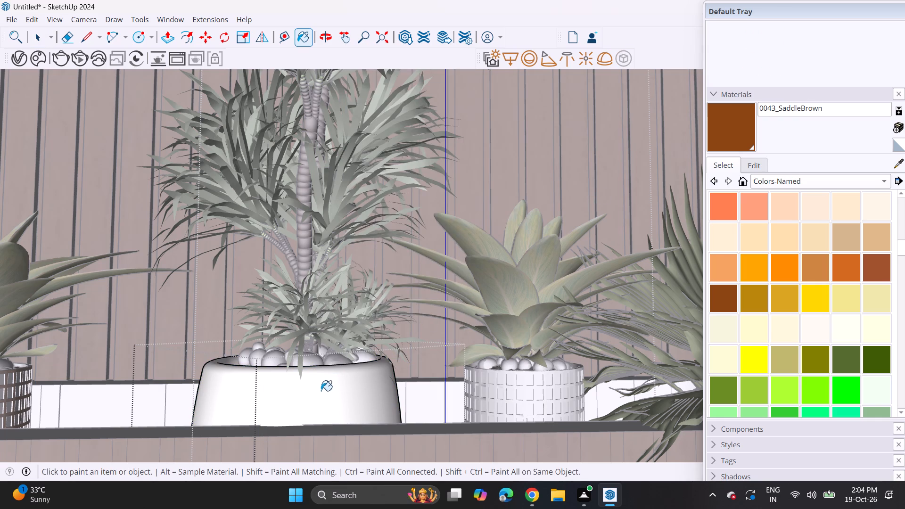
left_click(316, 395)
key("space")
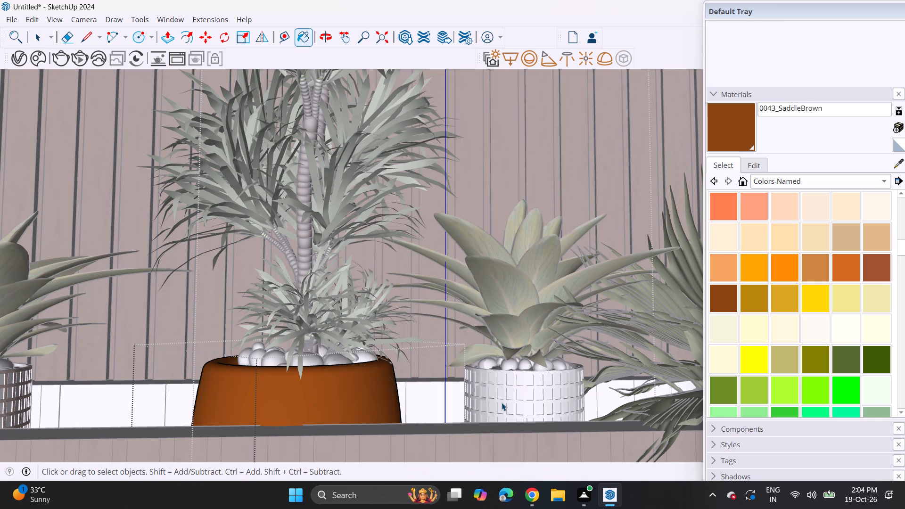
left_click(502, 402)
left_click(461, 180)
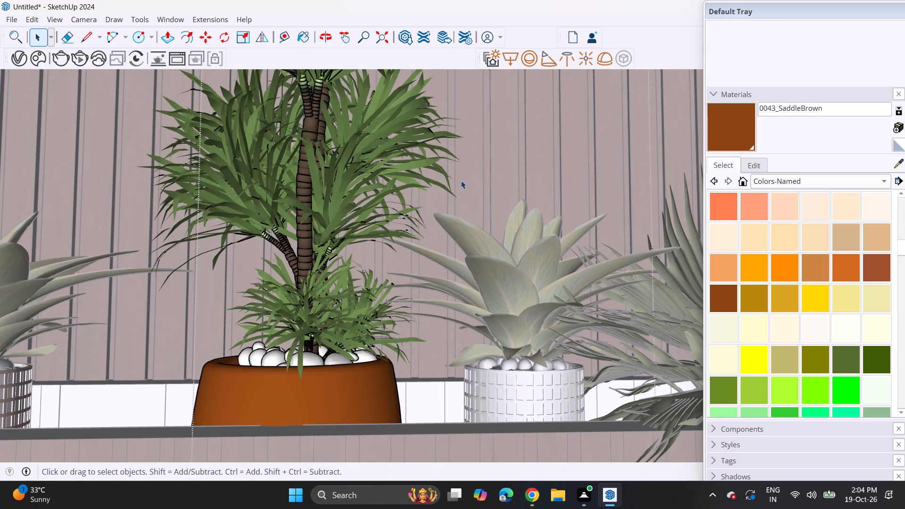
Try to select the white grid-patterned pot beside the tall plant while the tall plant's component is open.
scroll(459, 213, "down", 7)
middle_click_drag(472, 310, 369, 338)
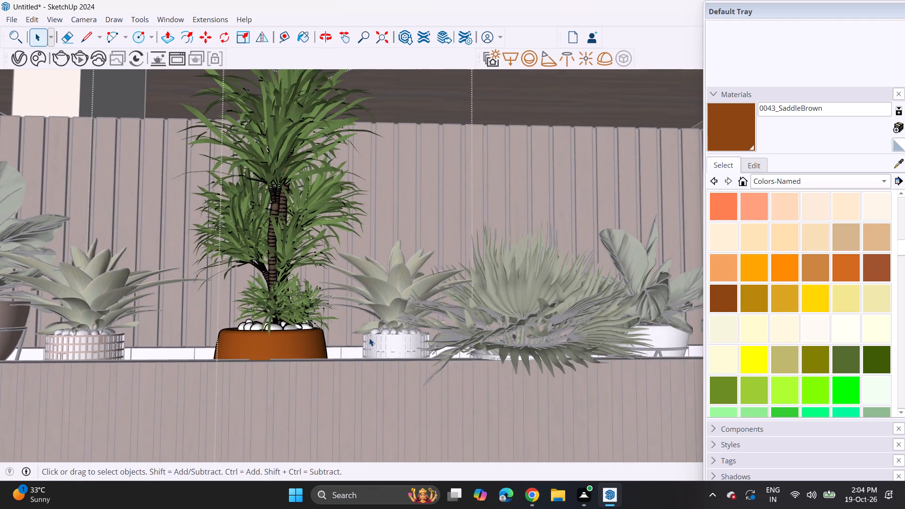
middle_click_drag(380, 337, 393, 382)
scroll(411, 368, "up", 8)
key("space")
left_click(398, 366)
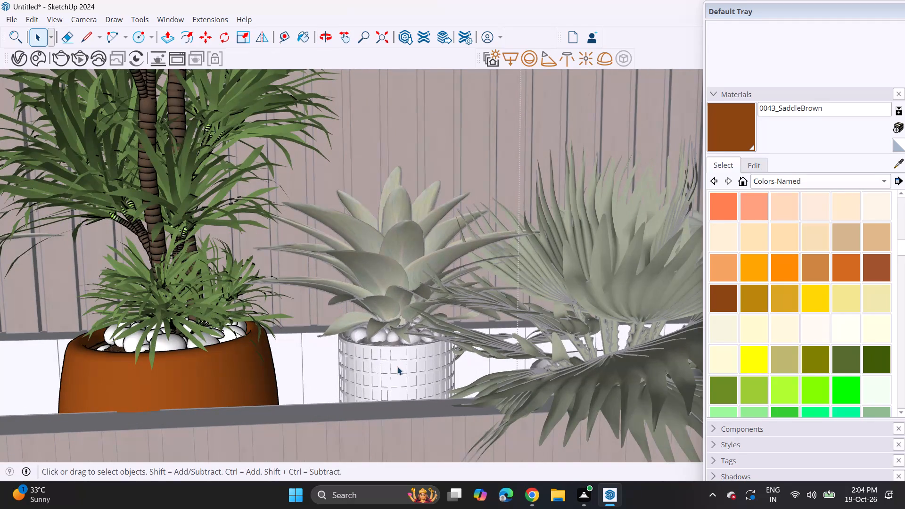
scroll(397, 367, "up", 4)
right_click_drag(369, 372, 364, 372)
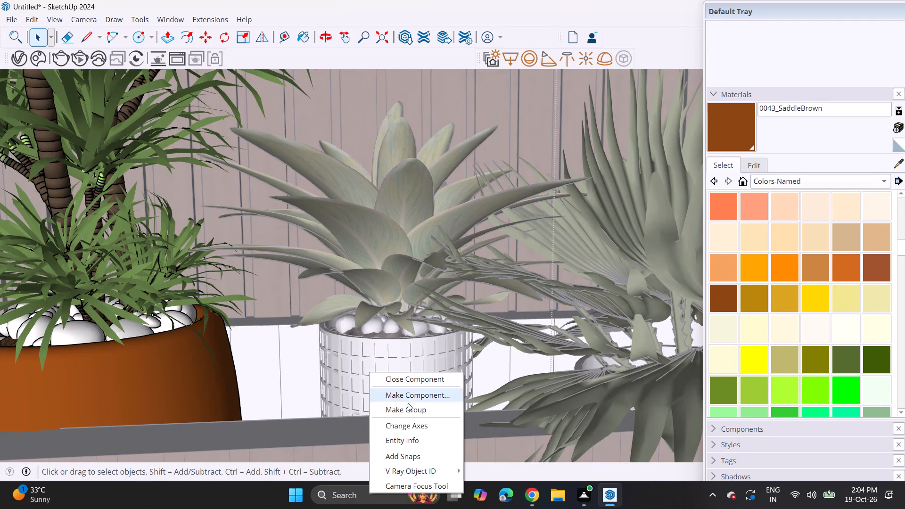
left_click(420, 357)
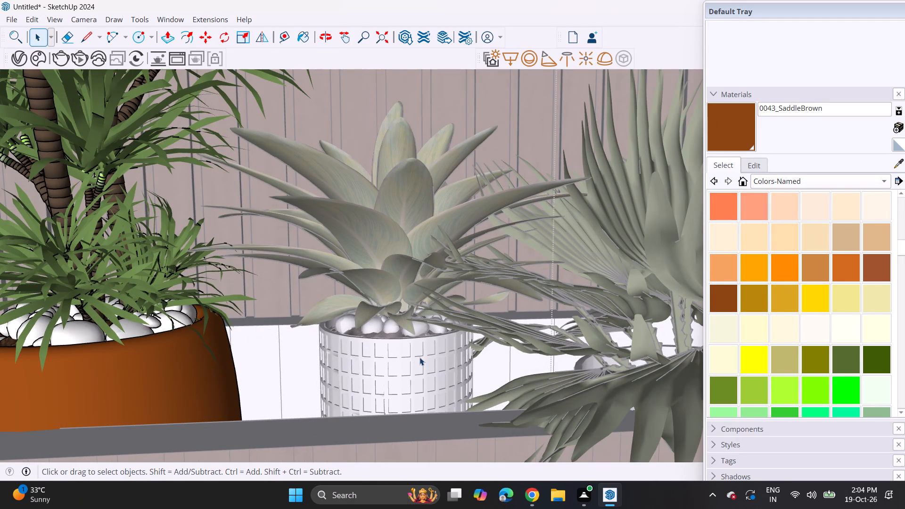
Close the tall plant's component to return to the whole house model.
left_click(494, 77)
left_click(495, 96)
scroll(439, 254, "down", 15)
left_click(403, 361)
left_click(421, 341)
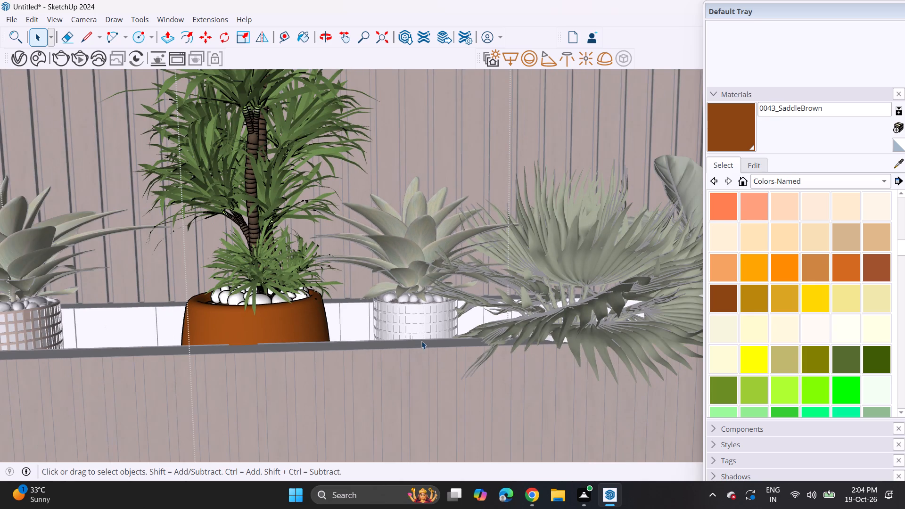
scroll(420, 338, "down", 19)
left_click(399, 364)
scroll(399, 365, "down", 5)
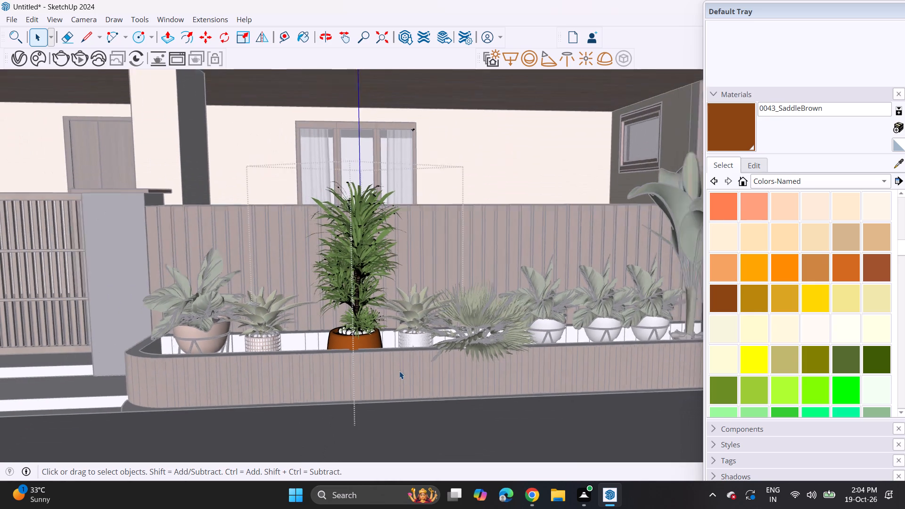
scroll(450, 282, "down", 20)
scroll(450, 282, "down", 6)
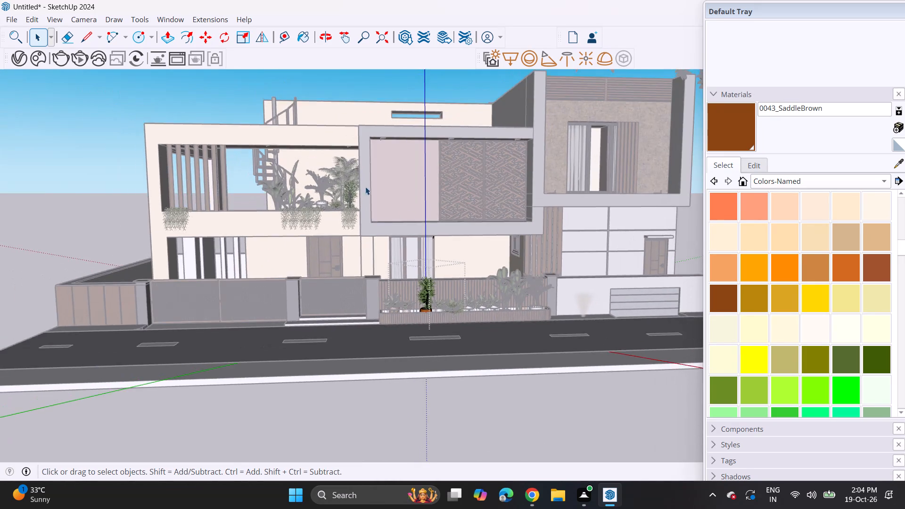
left_click(231, 94)
Delete the three leafy plants in white bowl pots between the fan palm and the banana plants.
scroll(445, 324, "up", 8)
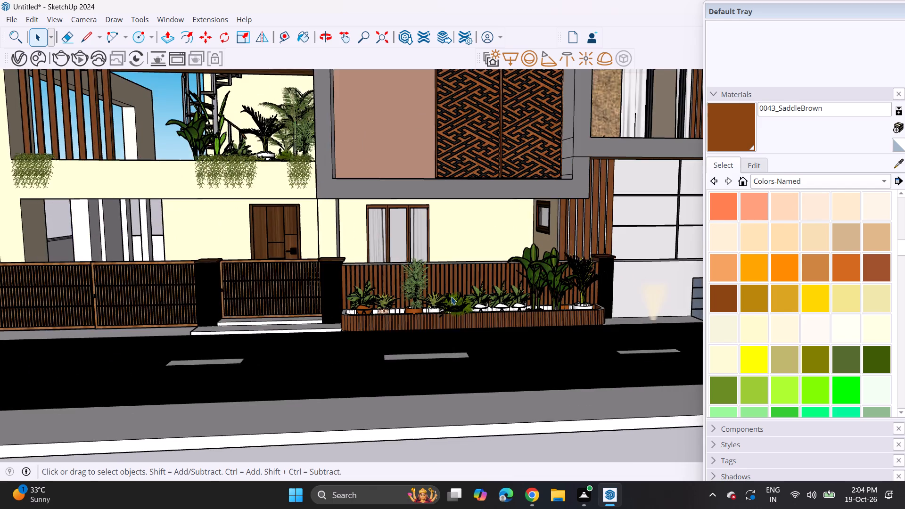
scroll(452, 296, "up", 3)
scroll(508, 314, "up", 5)
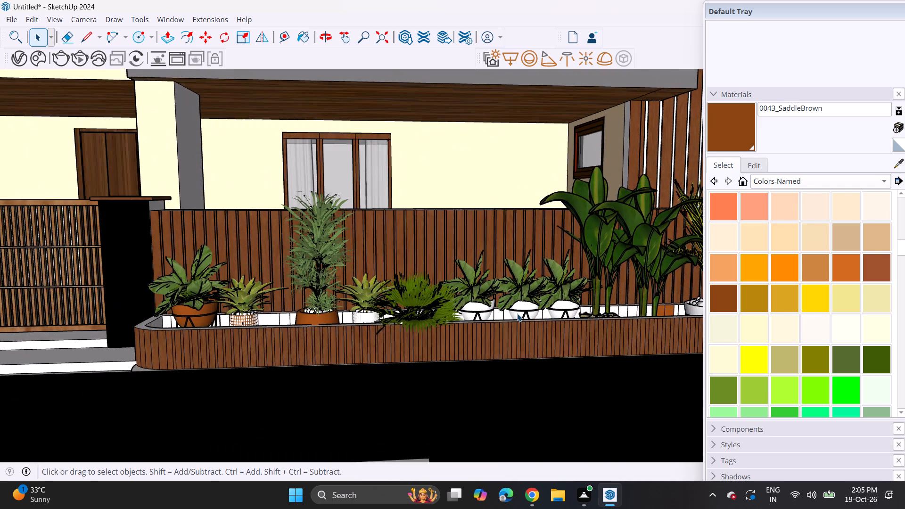
scroll(517, 313, "up", 1)
left_click(517, 310)
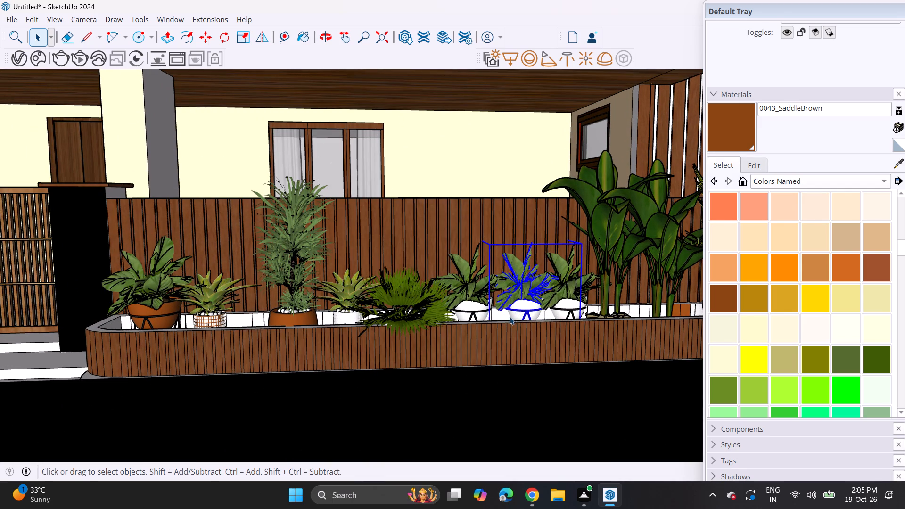
key("Delete")
left_click(576, 306)
key("Delete")
left_click(469, 310)
key("Delete")
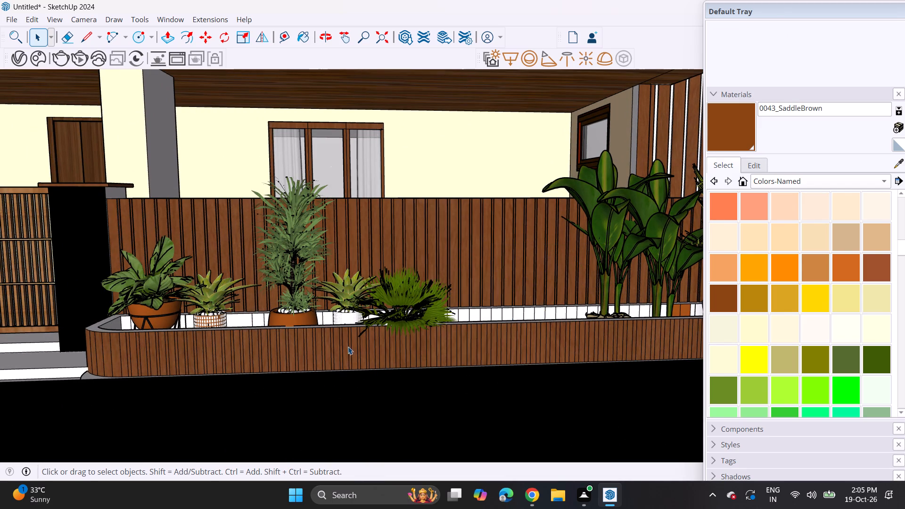
Place three copies of the leafy plant in the brown bowl pot in a row between the fan palm and banana plants.
left_click(161, 305)
key("m")
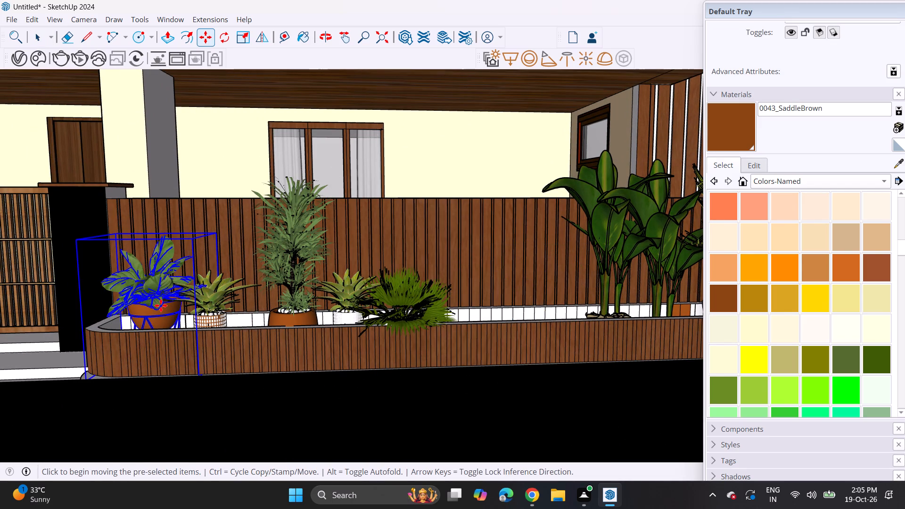
left_click(161, 305)
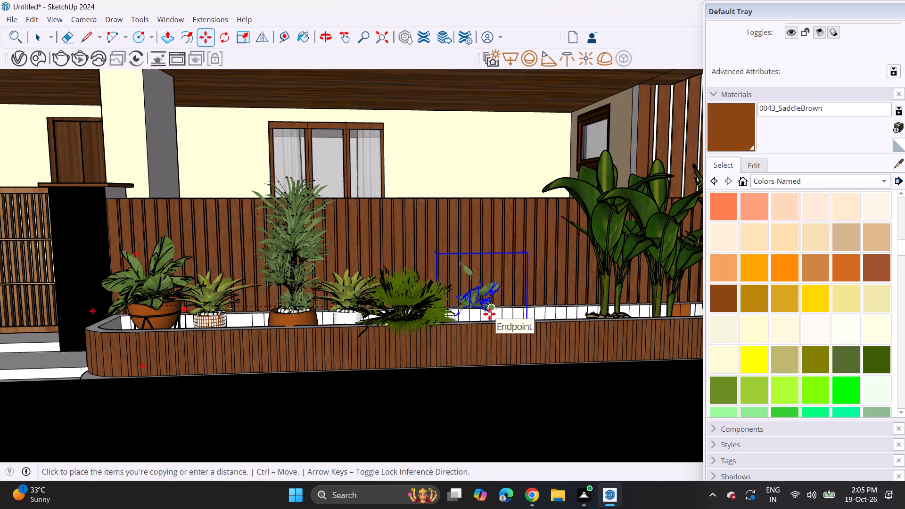
left_click(488, 322)
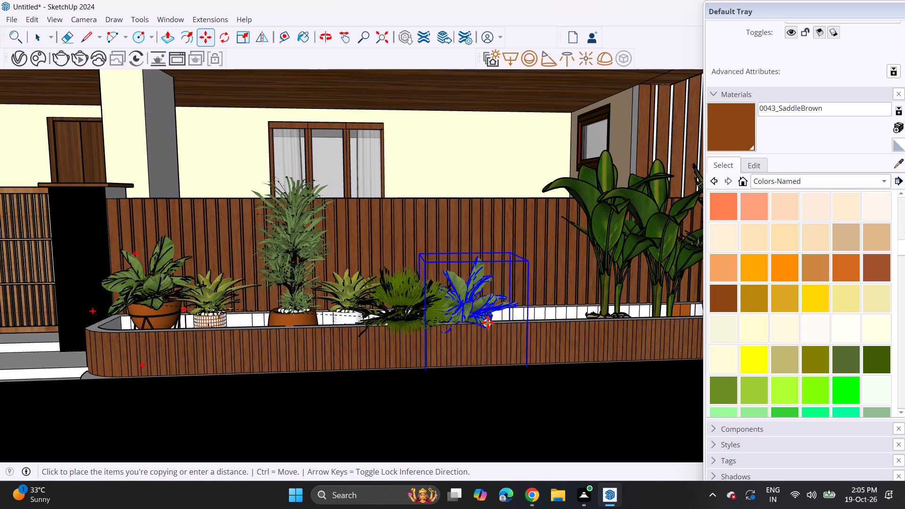
left_click(487, 320)
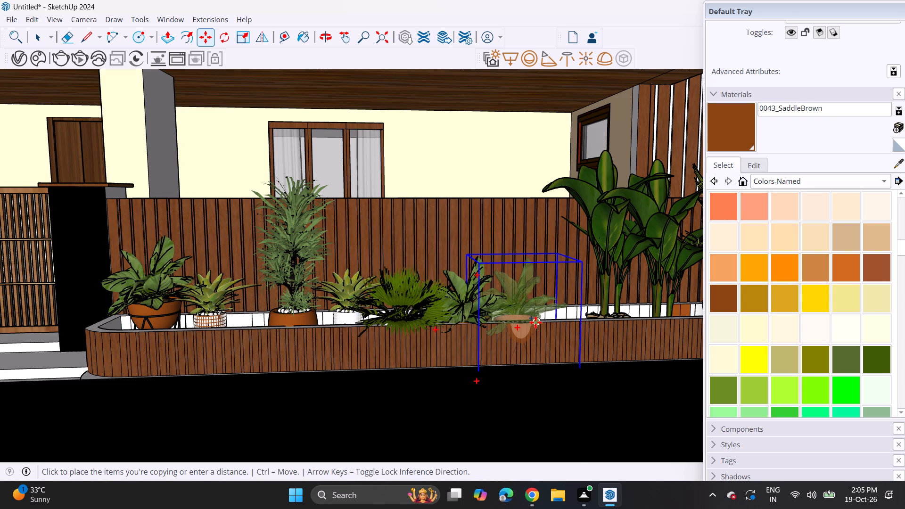
left_click(535, 322)
left_click(518, 335)
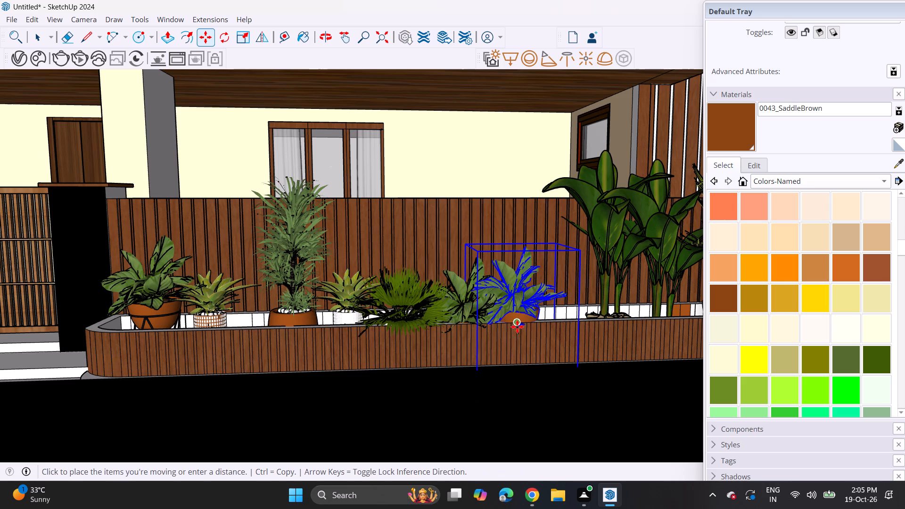
middle_click_drag(516, 332, 344, 407)
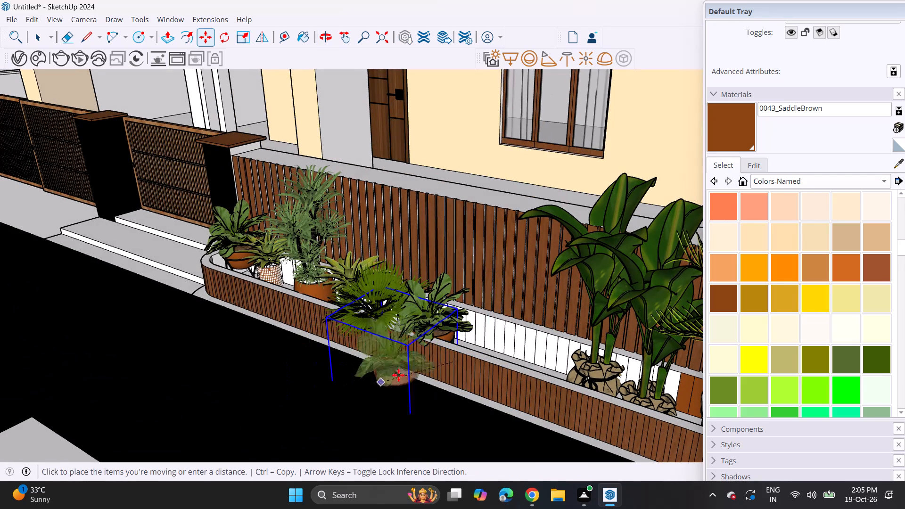
left_click(465, 352)
left_click(478, 333)
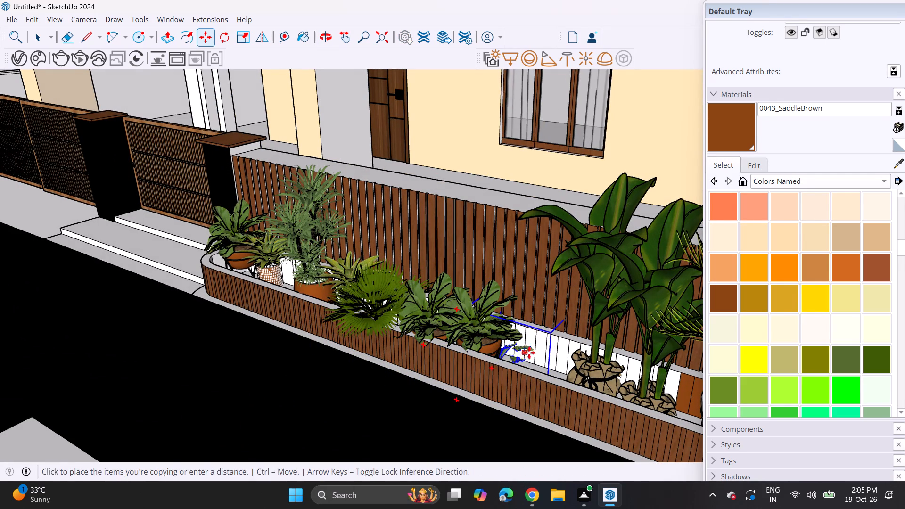
left_click(531, 353)
key("space")
Examine the planter's plant arrangement and the house frontage from several distances and angles.
middle_click_drag(469, 364, 562, 317)
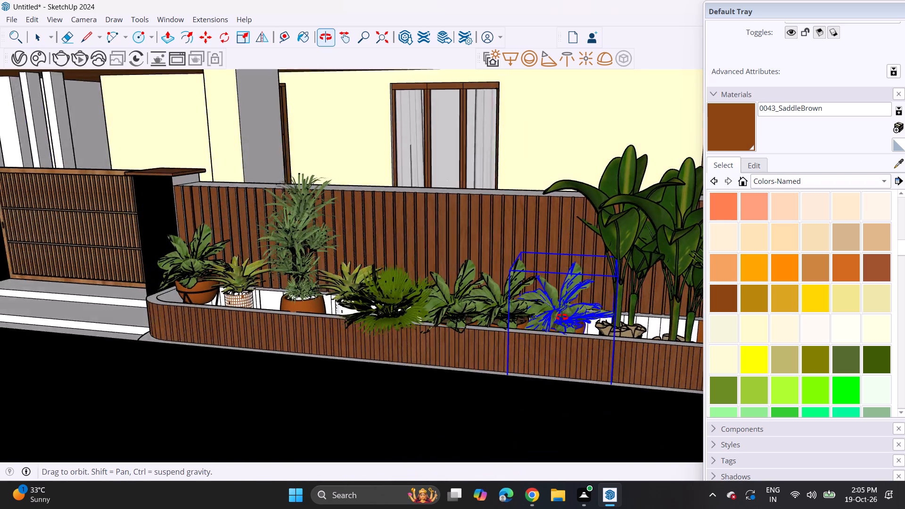
middle_click_drag(562, 317, 570, 311)
scroll(551, 301, "down", 9)
left_click(390, 366)
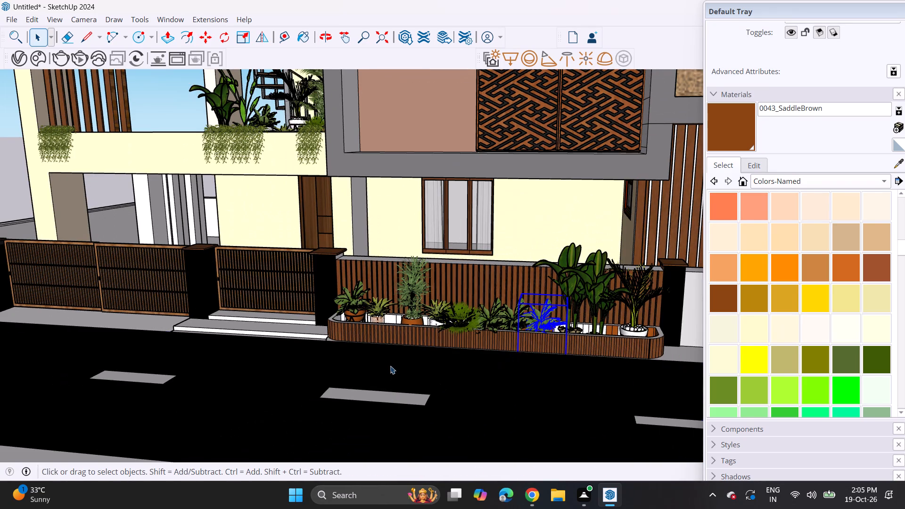
middle_click_drag(411, 350, 481, 299)
scroll(493, 282, "down", 4)
middle_click_drag(527, 290, 485, 396)
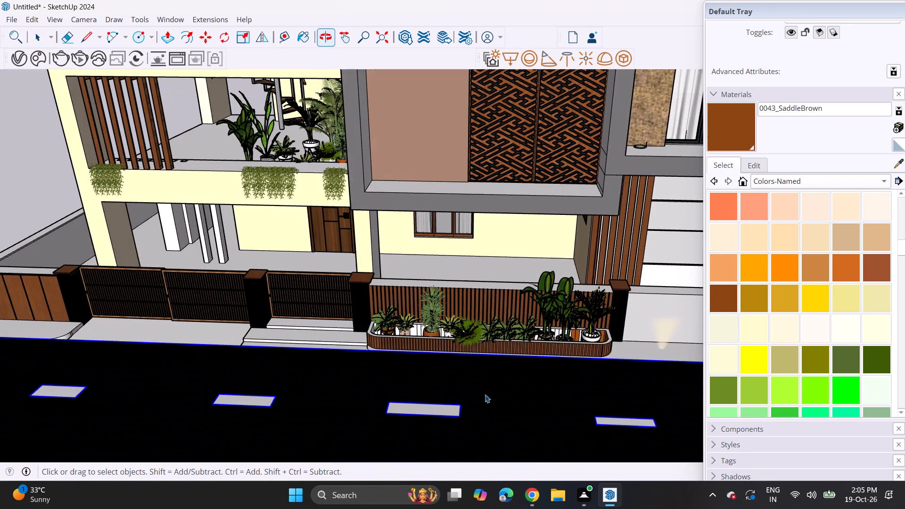
scroll(474, 341, "up", 7)
middle_click_drag(384, 304, 402, 392)
scroll(692, 312, "up", 1)
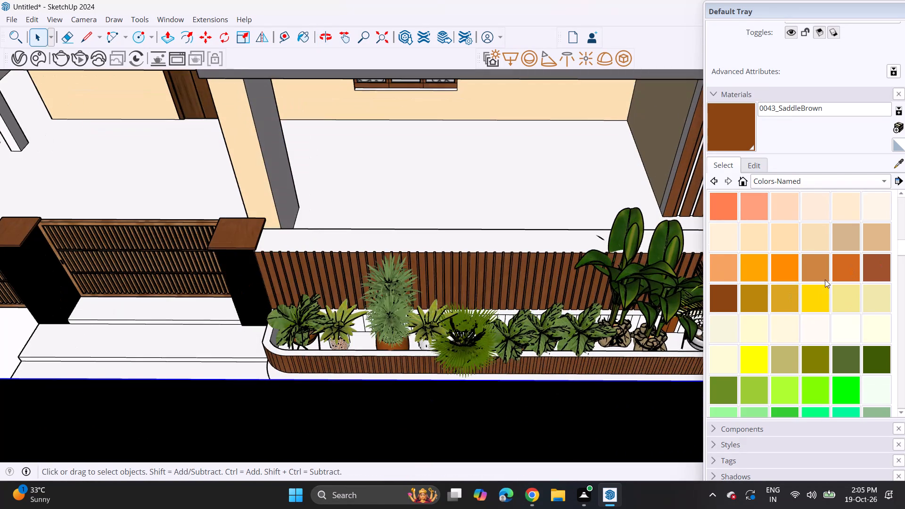
Paint the planter's rim and the inner wall slats at its gate-side end with the named colour 0136_Charcoal.
scroll(822, 267, "down", 18)
left_click(811, 213)
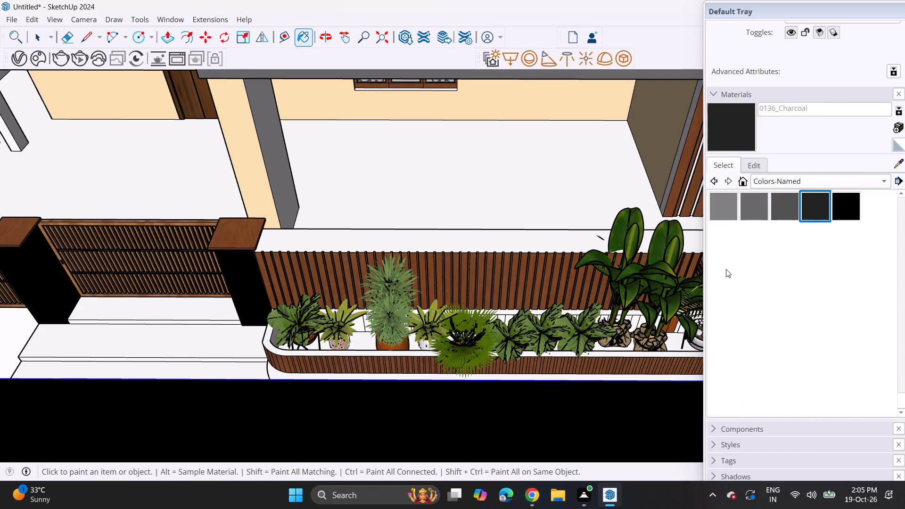
scroll(314, 356, "up", 3)
scroll(307, 294, "up", 4)
middle_click_drag(301, 295, 667, 280)
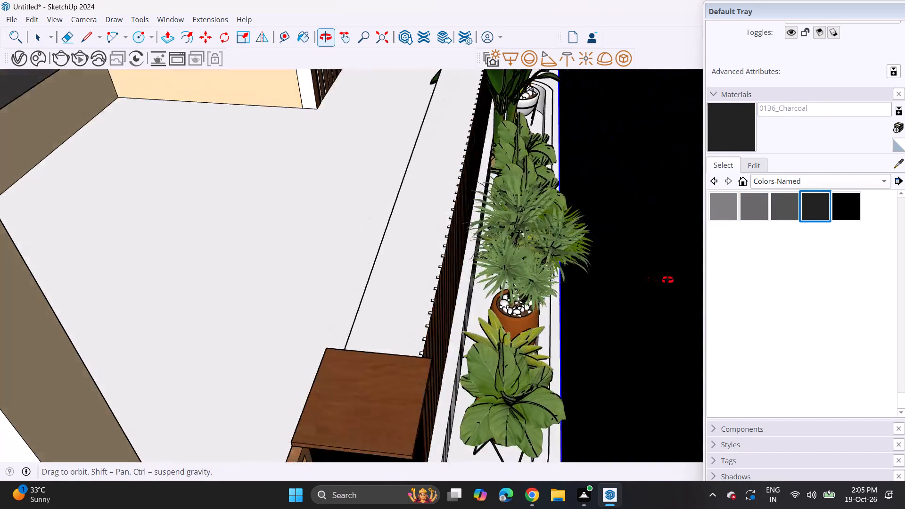
middle_click_drag(667, 280, 679, 283)
middle_click_drag(517, 394, 471, 305)
middle_click_drag(442, 342, 407, 374)
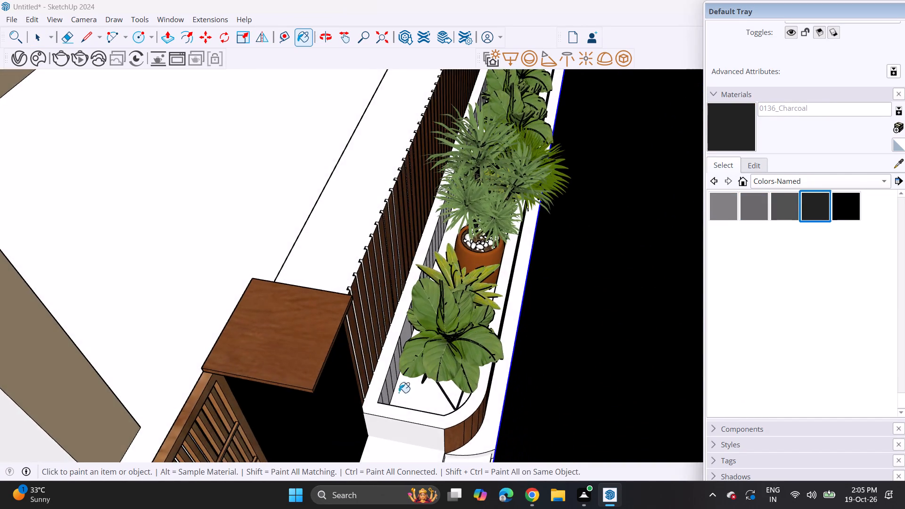
scroll(389, 408, "up", 8)
left_click(369, 393)
left_click(377, 372)
left_click(385, 353)
left_click(390, 341)
left_click(393, 322)
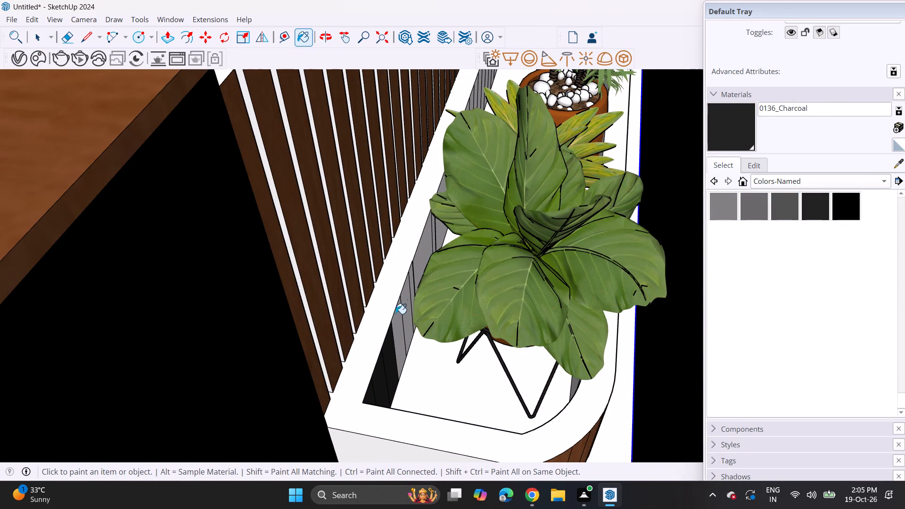
left_click(396, 309)
left_click(399, 293)
left_click(402, 280)
left_click(408, 291)
left_click_drag(412, 277, 413, 271)
left_click(417, 263)
left_click_drag(414, 271, 412, 280)
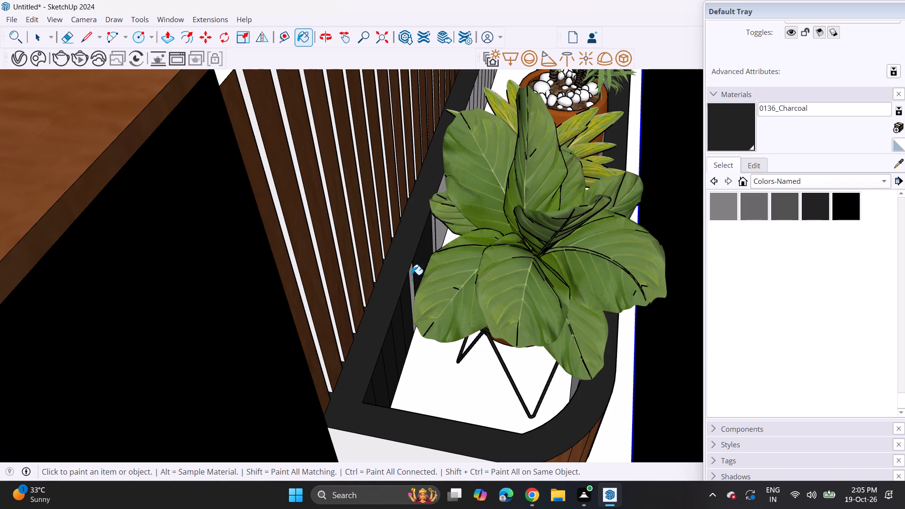
left_click(412, 268)
Paint the planter's floor and the inner face of its curved front wall with 0136_Charcoal.
middle_click_drag(425, 250, 29, 81)
scroll(61, 152, "down", 8)
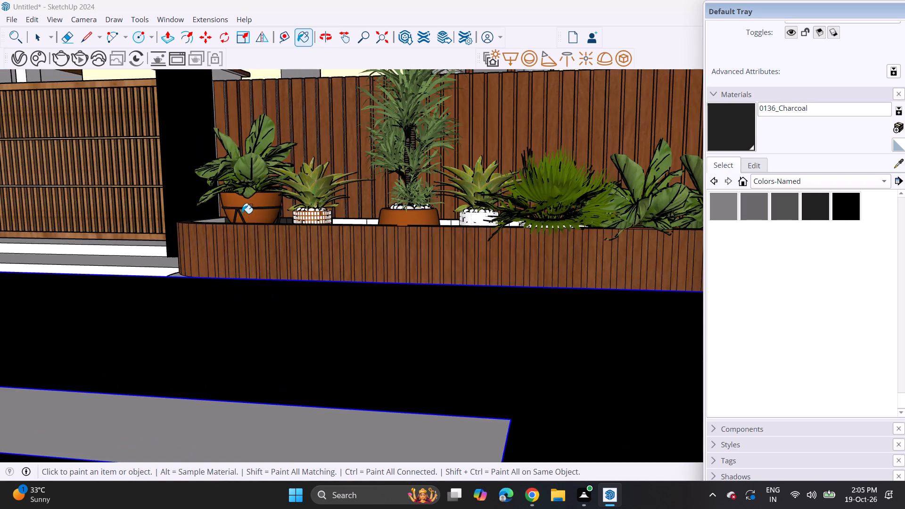
middle_click_drag(242, 213, 342, 348)
scroll(362, 310, "up", 3)
left_click(131, 287)
left_click(114, 285)
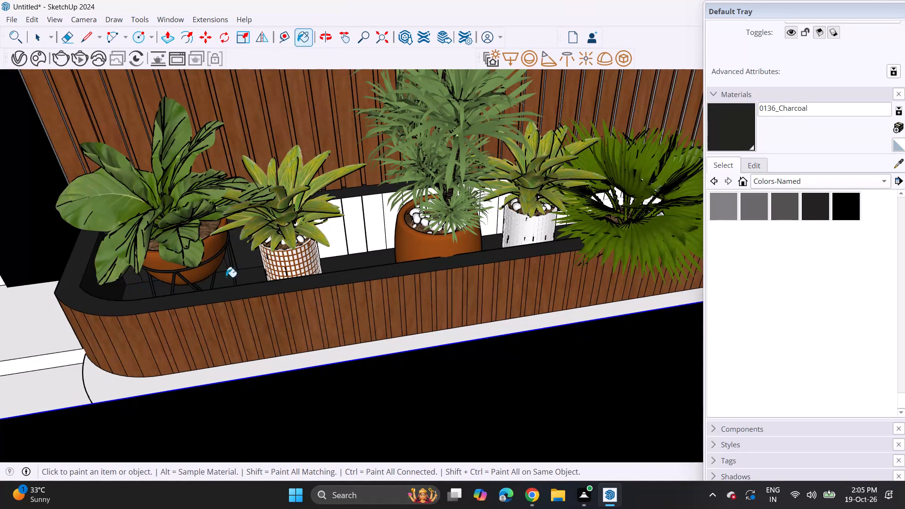
Paint the planter's inner back wall slats charcoal from the patterned white pot to the tall plant's brown pot.
left_click(332, 238)
middle_click_drag(346, 208, 279, 378)
scroll(332, 187, "up", 3)
middle_click_drag(368, 216, 496, 0)
left_click(335, 272)
left_click(346, 267)
left_click(366, 261)
left_click(379, 255)
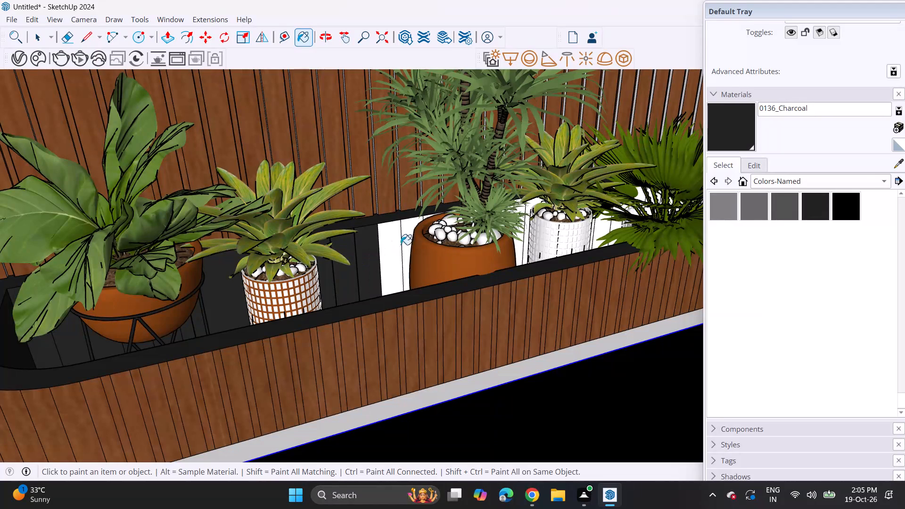
left_click(401, 245)
left_click(411, 237)
Paint the planter's inner back wall slats charcoal behind the yellow-green plant beside the fan palm.
middle_click_drag(434, 228, 187, 375)
middle_click_drag(205, 368, 0, 469)
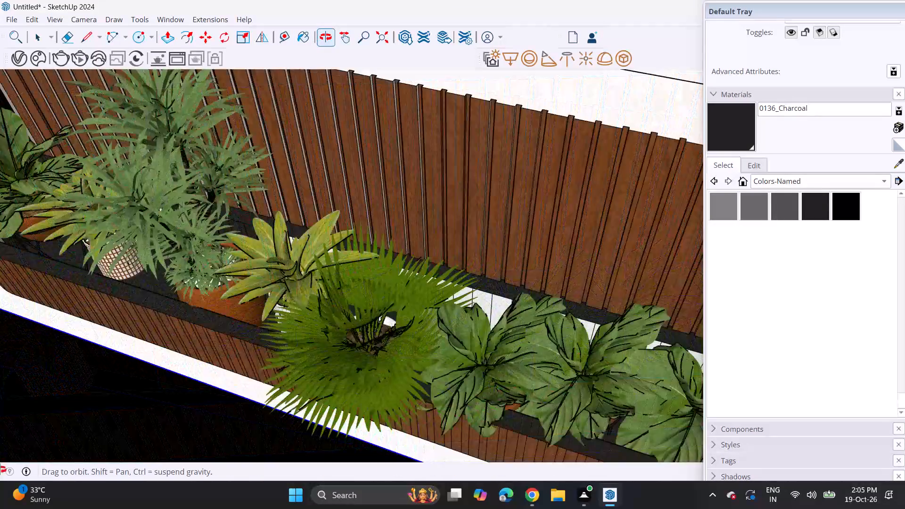
middle_click_drag(0, 469, 0, 483)
middle_click_drag(619, 341, 425, 320)
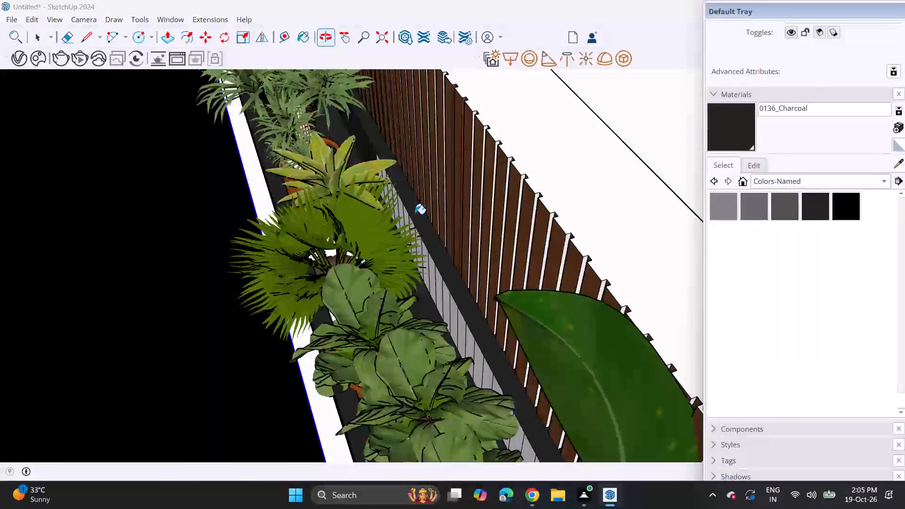
scroll(407, 213, "up", 4)
scroll(397, 166, "up", 15)
left_click_drag(372, 160, 378, 163)
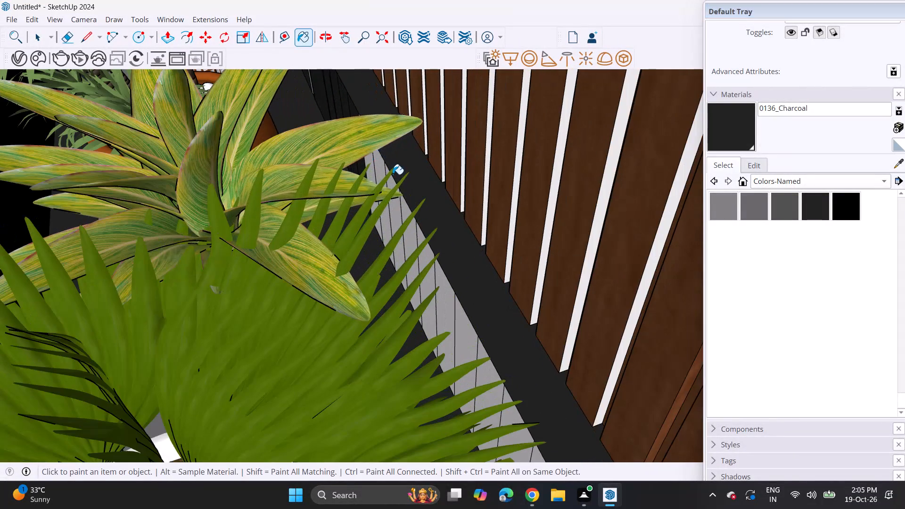
left_click(393, 174)
left_click_drag(367, 162, 371, 168)
left_click(390, 186)
left_click_drag(395, 200, 399, 210)
left_click_drag(401, 215, 405, 222)
left_click_drag(412, 234, 417, 243)
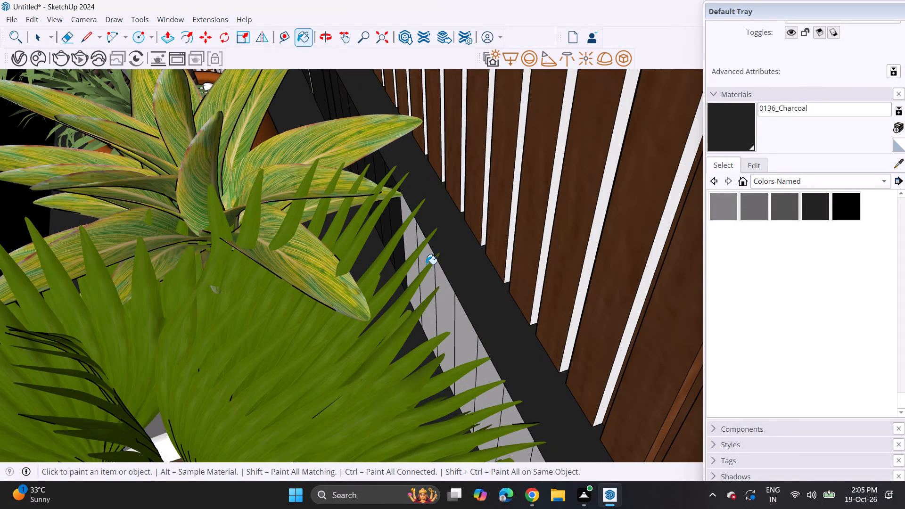
Paint the planter's inner back wall slats charcoal behind the fan palm's fronds.
left_click(427, 268)
left_click(434, 296)
left_click_drag(443, 319, 449, 334)
left_click_drag(452, 338, 457, 350)
left_click(476, 394)
left_click(484, 399)
left_click(477, 350)
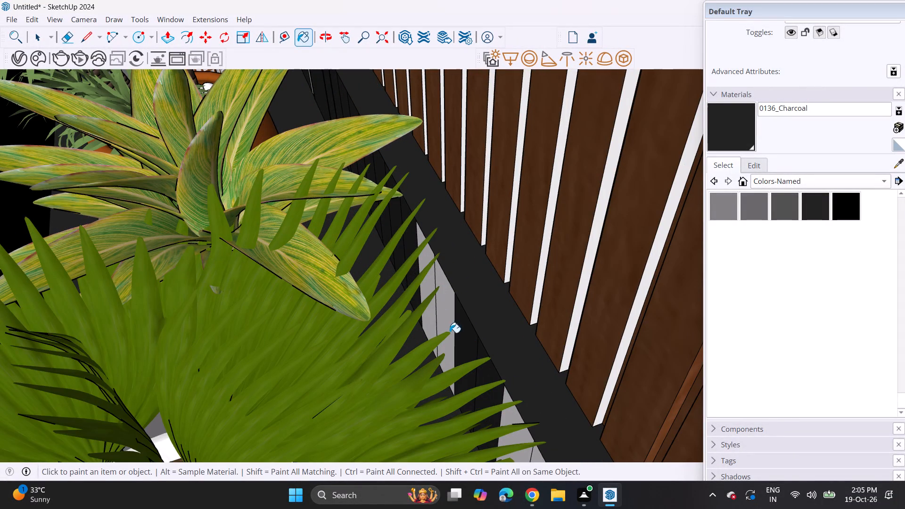
left_click(446, 331)
left_click(428, 305)
left_click(430, 324)
left_click_drag(433, 324, 441, 321)
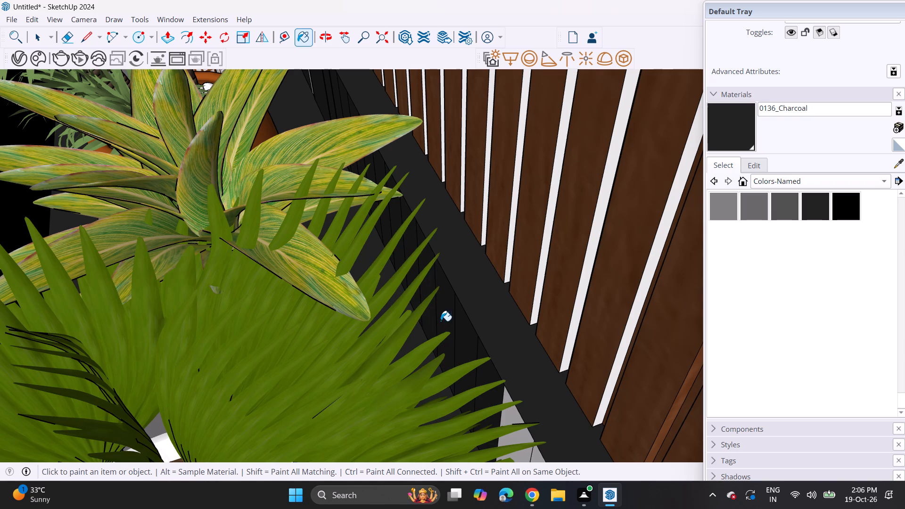
Paint the planter's inner back wall slats charcoal between the fan palm and the first leafy plants.
scroll(442, 320, "down", 4)
middle_click_drag(455, 346, 339, 70)
left_click(399, 179)
left_click(434, 227)
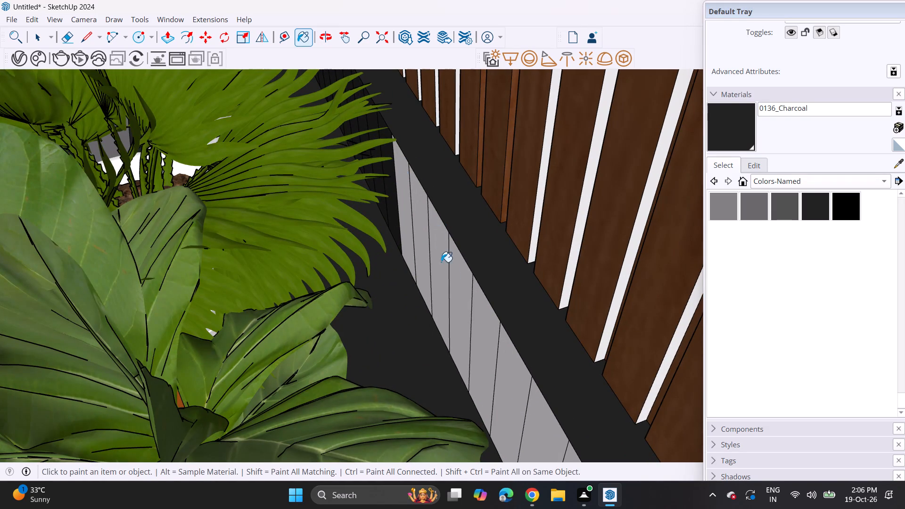
left_click(448, 279)
left_click_drag(454, 295, 460, 304)
left_click_drag(470, 322, 472, 328)
left_click(481, 345)
left_click_drag(493, 365, 499, 375)
left_click_drag(510, 393, 513, 398)
left_click_drag(524, 417, 529, 426)
left_click(541, 440)
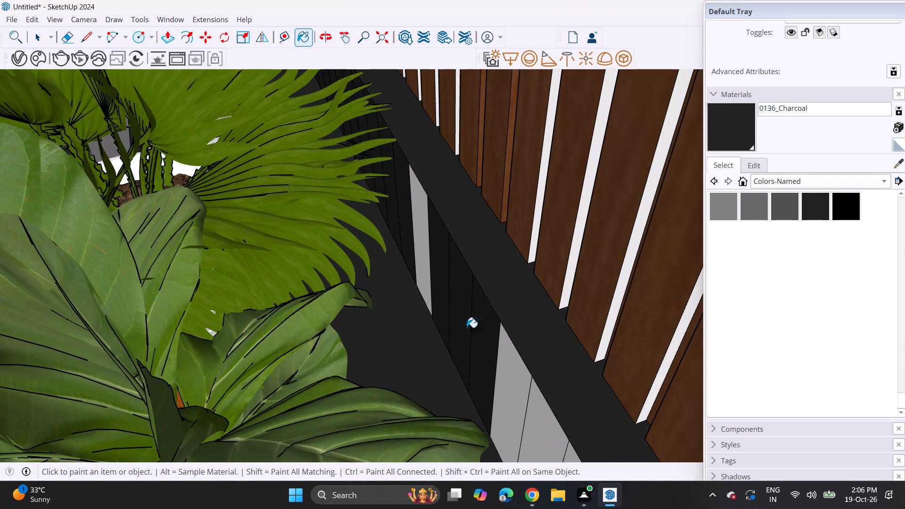
left_click(420, 236)
Paint the planter's inner back wall slats charcoal behind the remaining leafy plants in brown bowl pots.
scroll(439, 316, "down", 5)
middle_click_drag(468, 371, 366, 214, "shift")
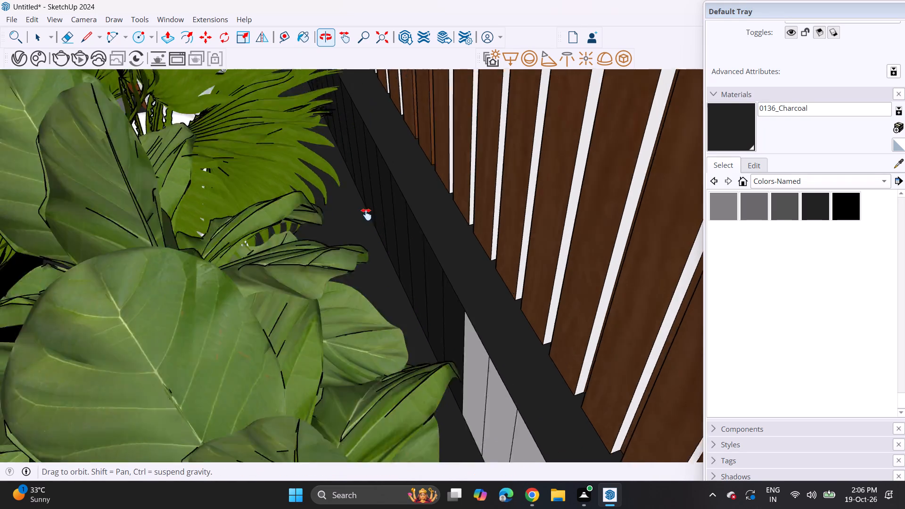
middle_click_drag(366, 214, 341, 164, "shift")
left_click(384, 238)
left_click(410, 252)
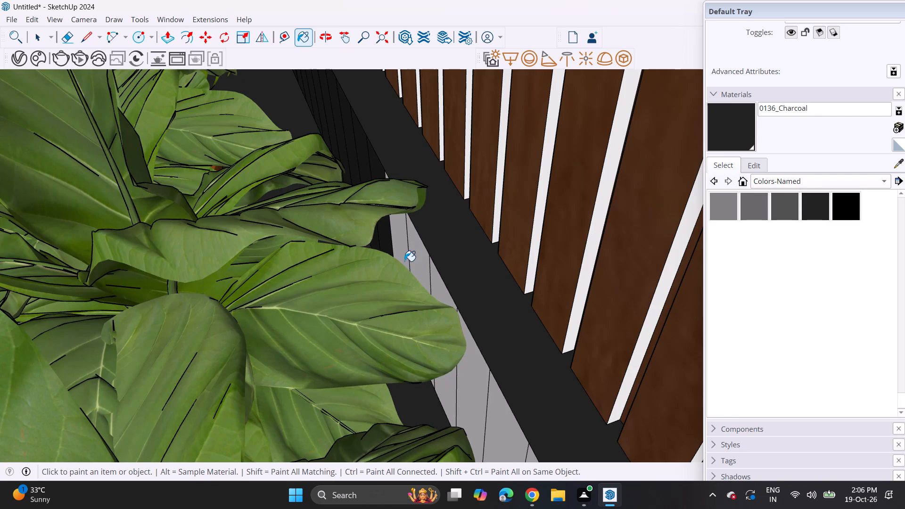
left_click(401, 252)
left_click(424, 273)
left_click(434, 303)
left_click(471, 381)
left_click(445, 390)
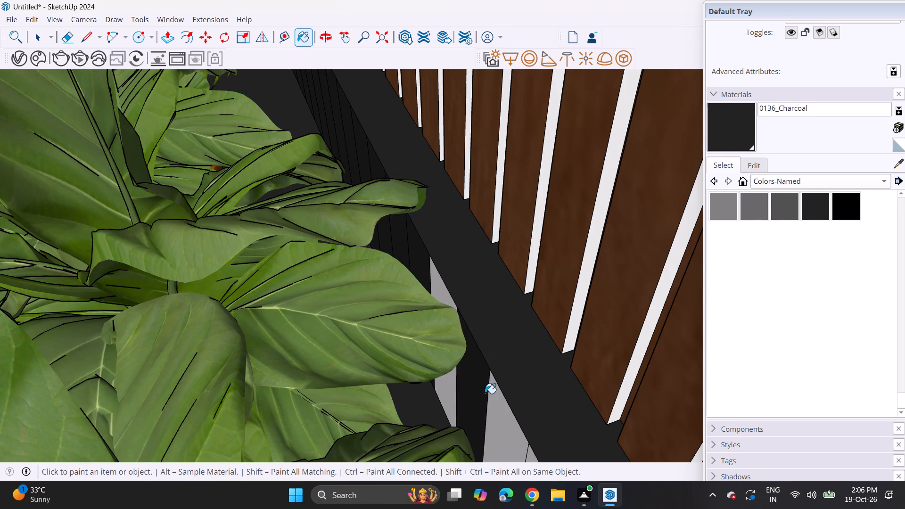
Paint the planter's inner back wall slats charcoal from the last leafy plant past the first burlap-wrapped banana plant.
scroll(466, 384, "down", 4)
middle_click_drag(473, 421, 292, 107)
middle_click_drag(289, 100, 337, 240)
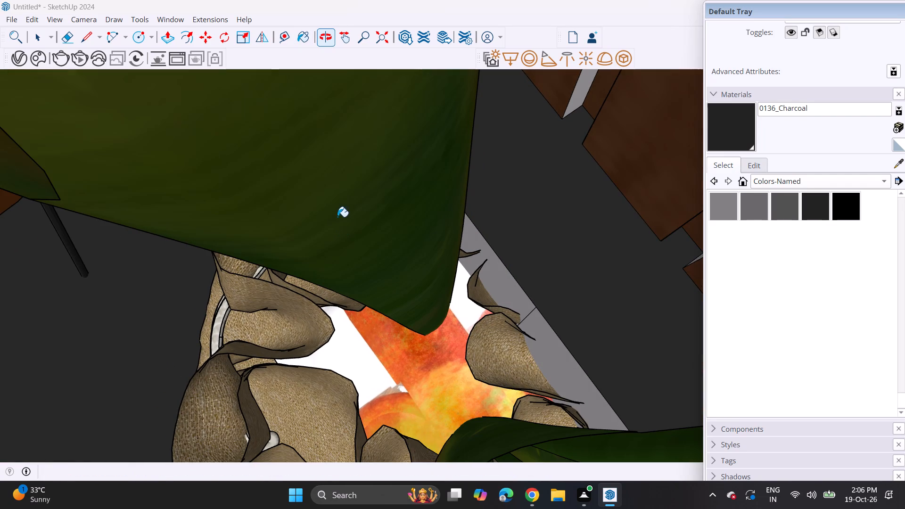
scroll(317, 199, "down", 20)
scroll(317, 199, "down", 1)
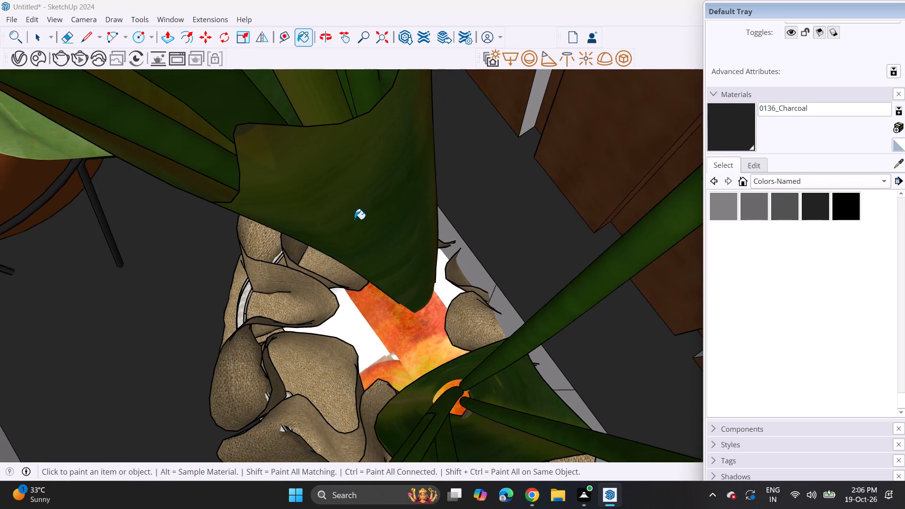
scroll(354, 219, "down", 17)
middle_click_drag(312, 294, 400, 77)
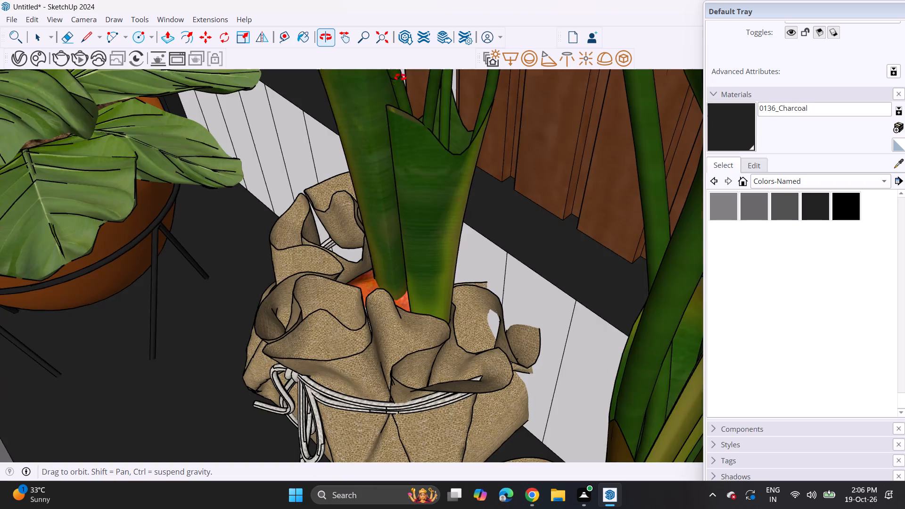
middle_click_drag(400, 77, 425, 91)
left_click(107, 126)
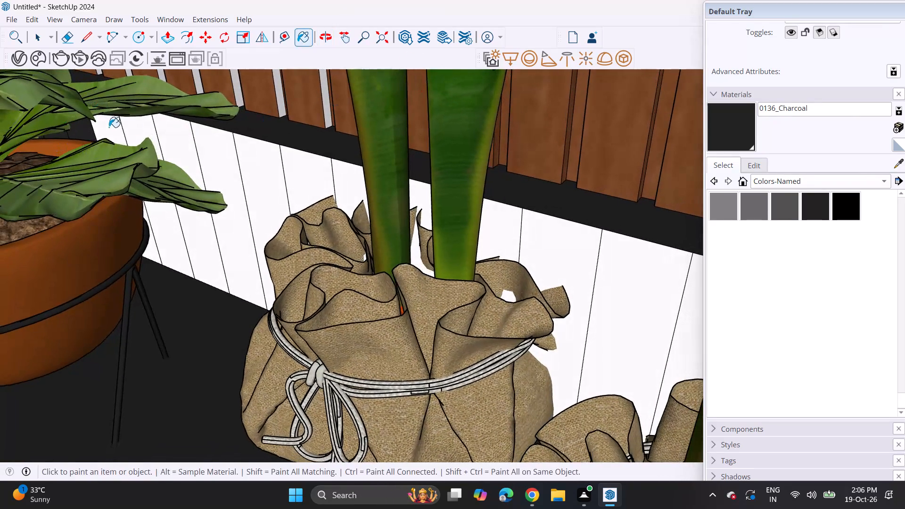
left_click(128, 131)
left_click(170, 145)
left_click(208, 163)
left_click(261, 171)
left_click(304, 189)
left_click_drag(332, 190, 336, 191)
left_click(351, 197)
left_click(428, 203)
left_click_drag(482, 216, 486, 219)
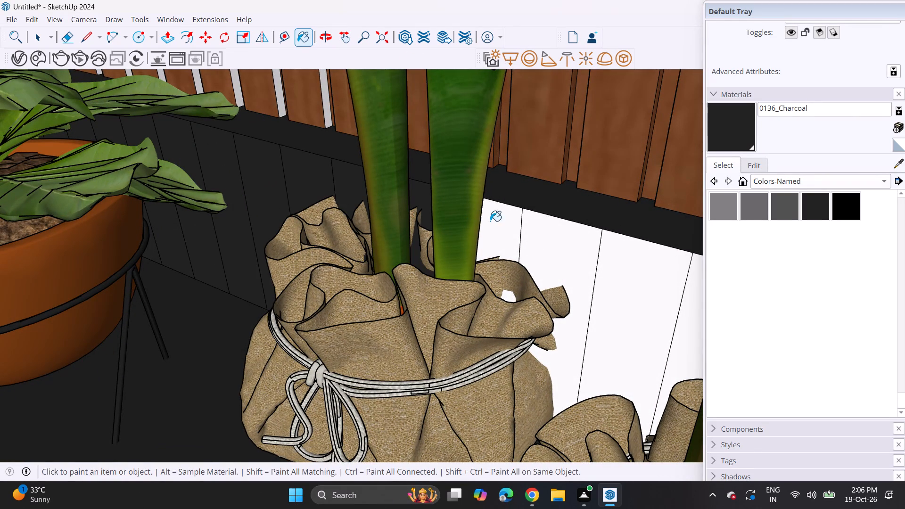
left_click(544, 251)
left_click(596, 289)
Paint the white and orange inner wall slats behind and beside the second burlap-wrapped banana plant with 0136_Charcoal.
middle_click_drag(650, 297, 775, 244)
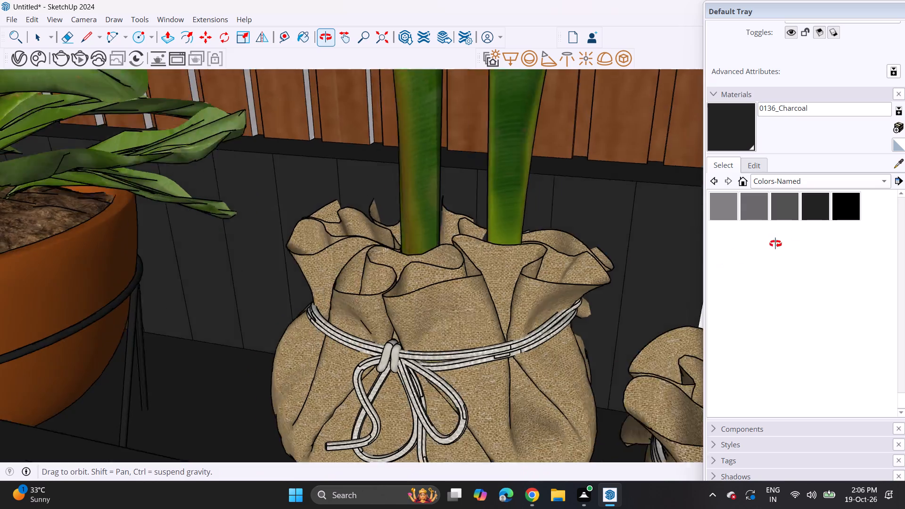
middle_click_drag(775, 244, 837, 226)
middle_click_drag(671, 234, 105, 323, "shift")
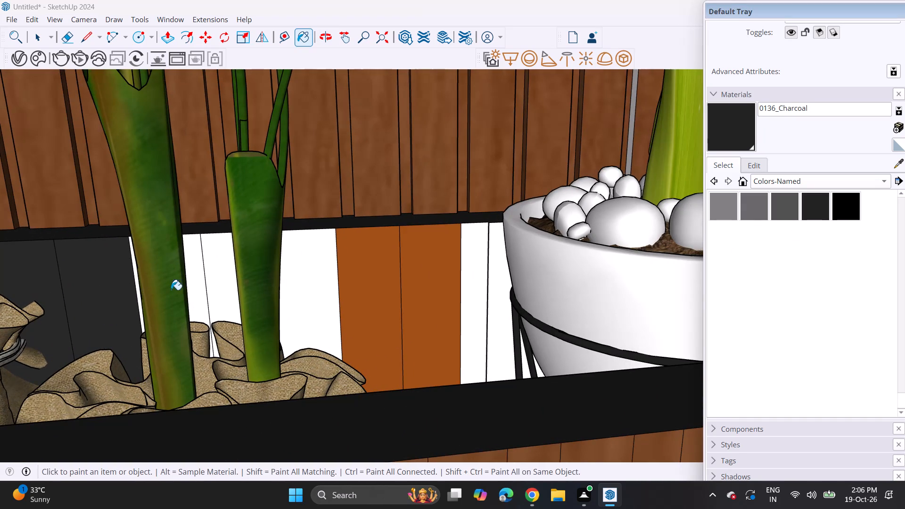
left_click(199, 276)
left_click(207, 271)
left_click(319, 273)
left_click_drag(375, 289, 379, 290)
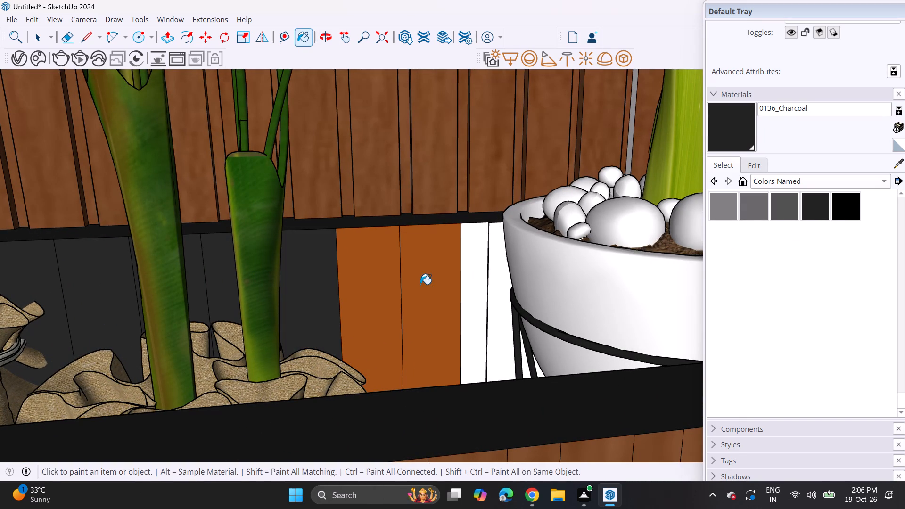
left_click(429, 276)
Paint the planter's remaining white inner back wall slats behind the pebble-filled white bowl pot with 0136_Charcoal.
middle_click_drag(449, 269, 296, 291, "shift")
middle_click_drag(285, 290, 410, 394)
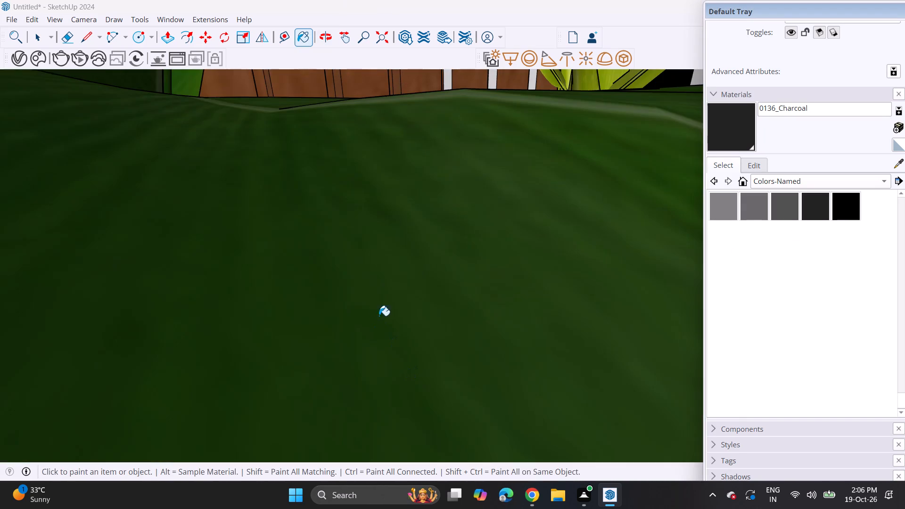
middle_click_drag(409, 346, 334, 254)
middle_click_drag(401, 370, 210, 161, "shift")
scroll(217, 171, "up", 1, "shift")
middle_click_drag(366, 426, 173, 211, "shift")
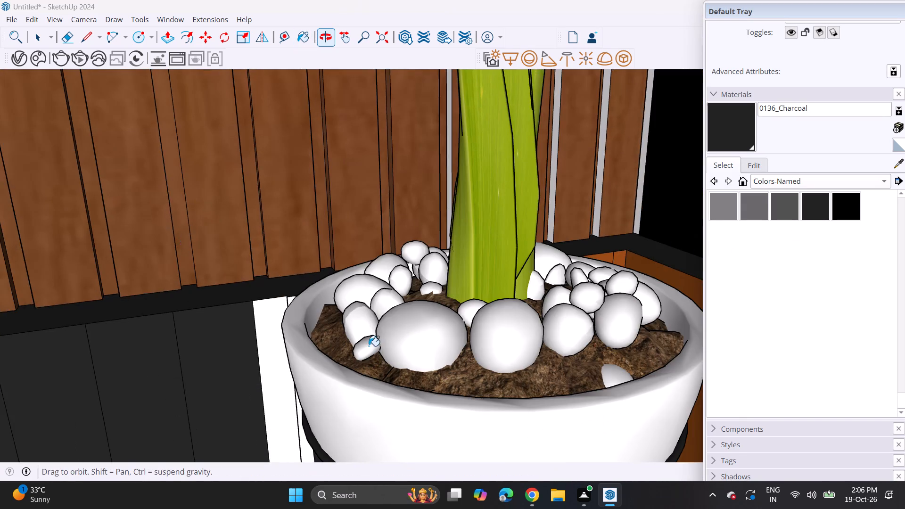
middle_click_drag(369, 343, 0, 445)
scroll(522, 357, "up", 3)
left_click(490, 329)
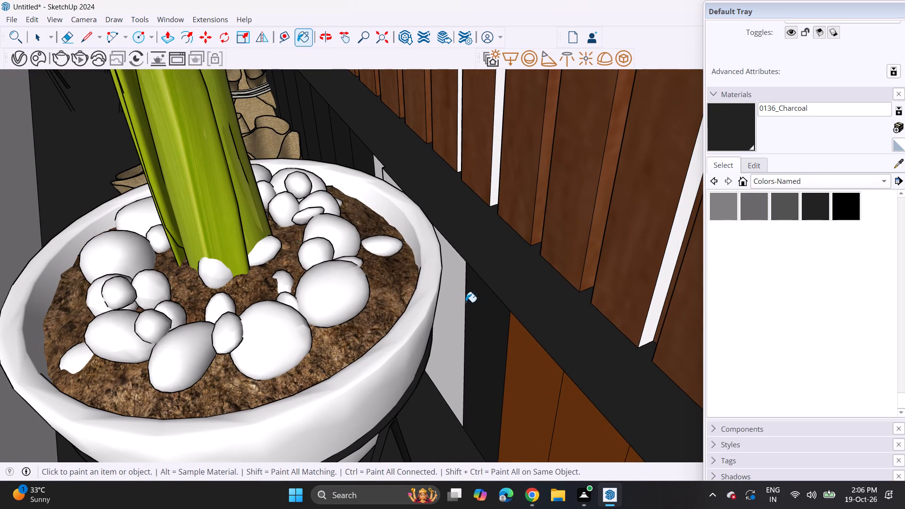
left_click(461, 293)
middle_click_drag(449, 260, 437, 314)
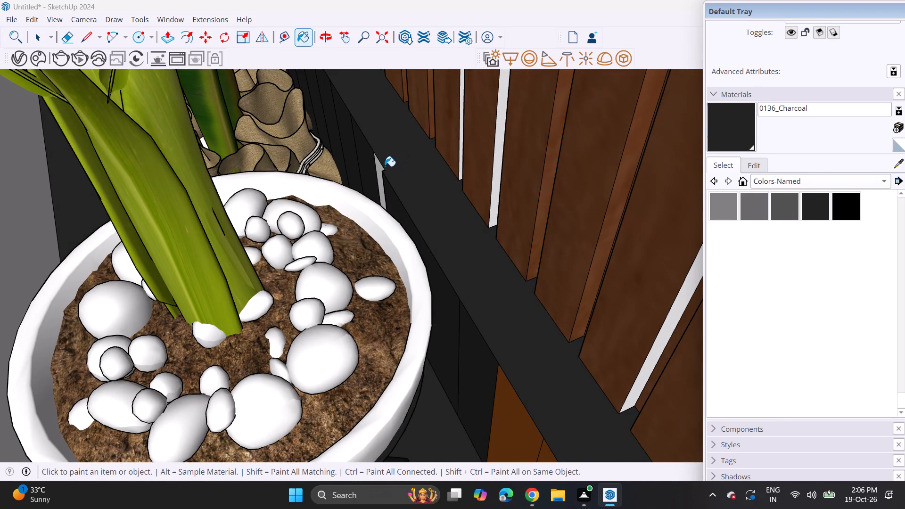
left_click(381, 167)
Delete the stray rectangular frame, standing figure, wood-panelled wall and remaining loose pieces lying beside the house, past the tree.
middle_click_drag(365, 264, 532, 27)
scroll(507, 66, "down", 7)
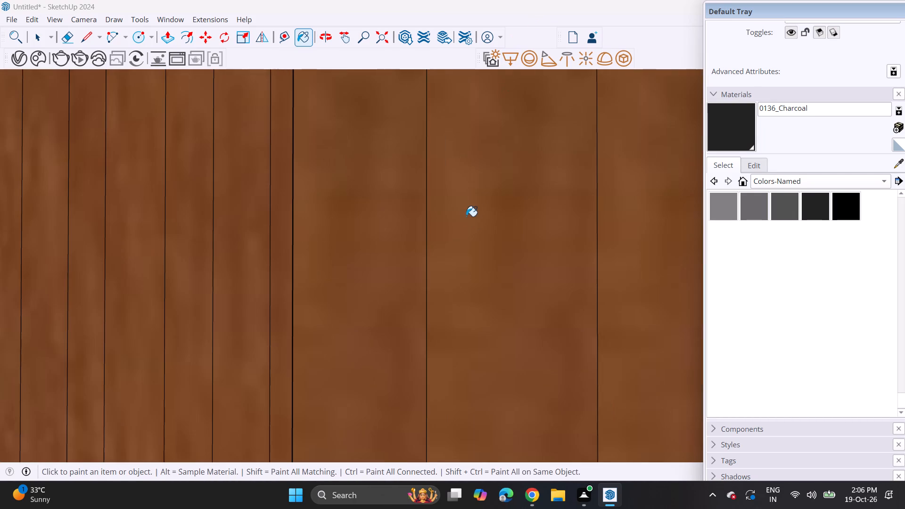
scroll(466, 216, "down", 2)
scroll(411, 86, "down", 3)
left_click(391, 41)
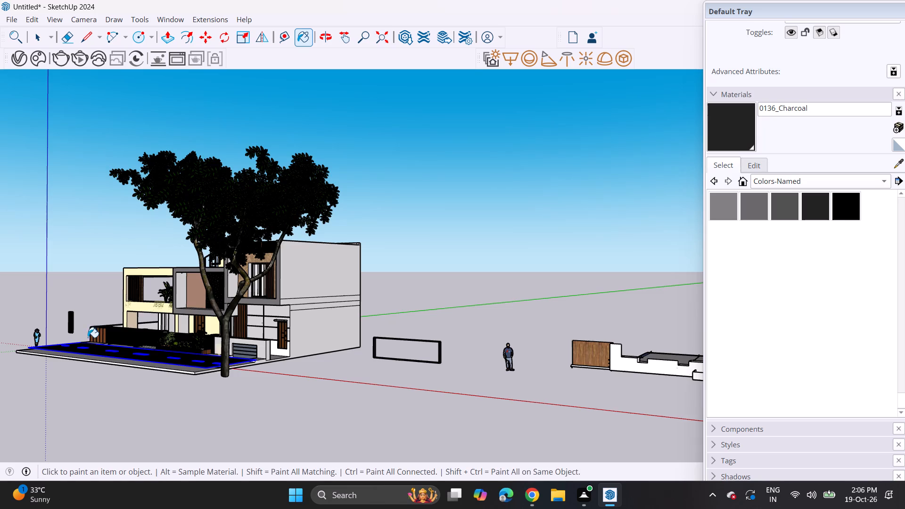
middle_click_drag(95, 334, 219, 347)
key("space")
left_click(374, 309)
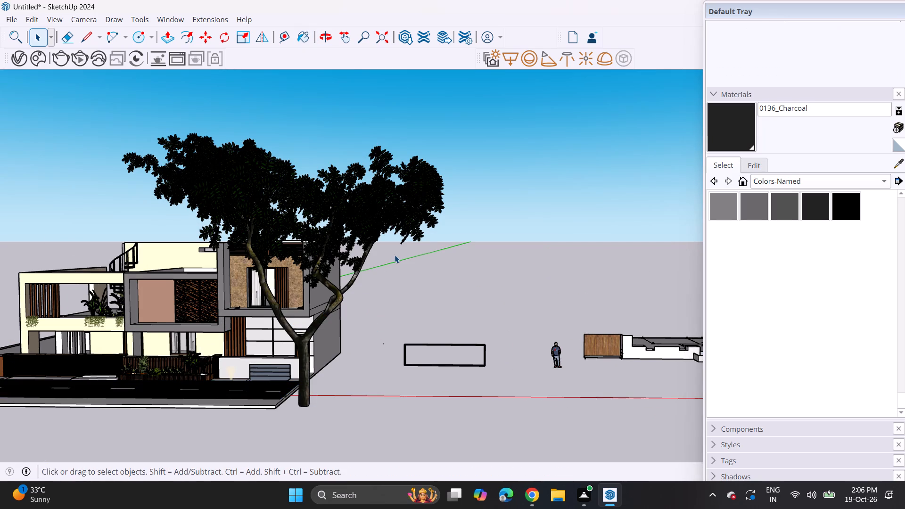
scroll(395, 256, "down", 6)
left_click_drag(396, 284, 604, 370)
scroll(604, 370, "down", 6)
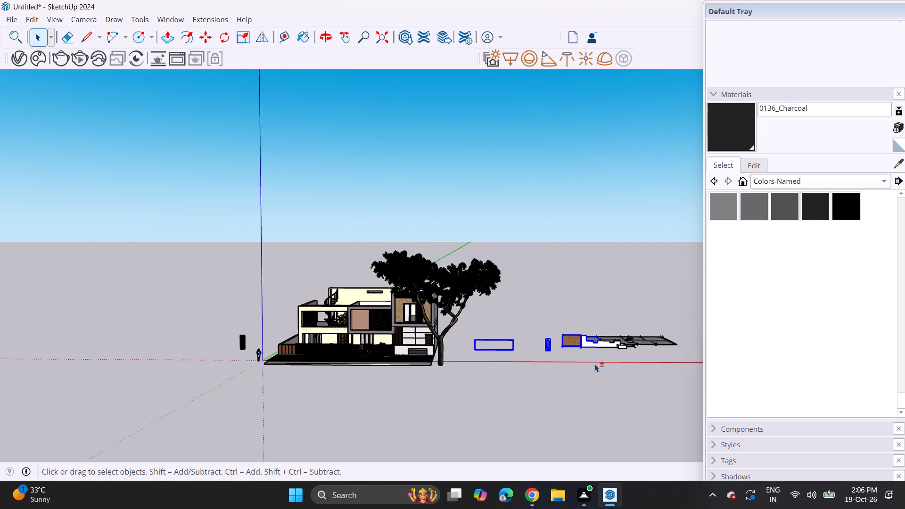
middle_click_drag(586, 361, 479, 353, "shift")
key("Delete")
left_click_drag(438, 278, 652, 377)
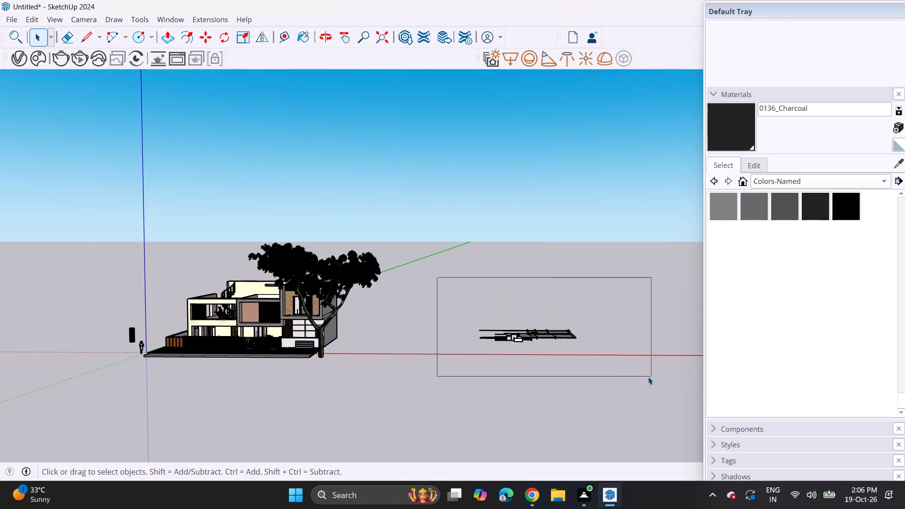
key("Delete")
Paint the white and grey faces of the ground-floor porch columns with 0032_Moccasin sampled from the material on the house.
scroll(99, 254, "up", 9)
middle_click_drag(263, 438, 280, 410)
scroll(271, 429, "up", 5)
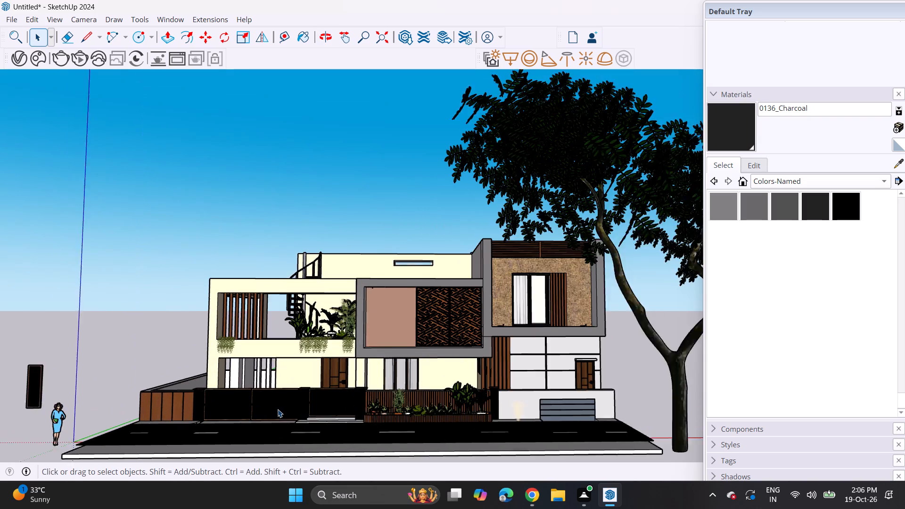
scroll(247, 469, "up", 2)
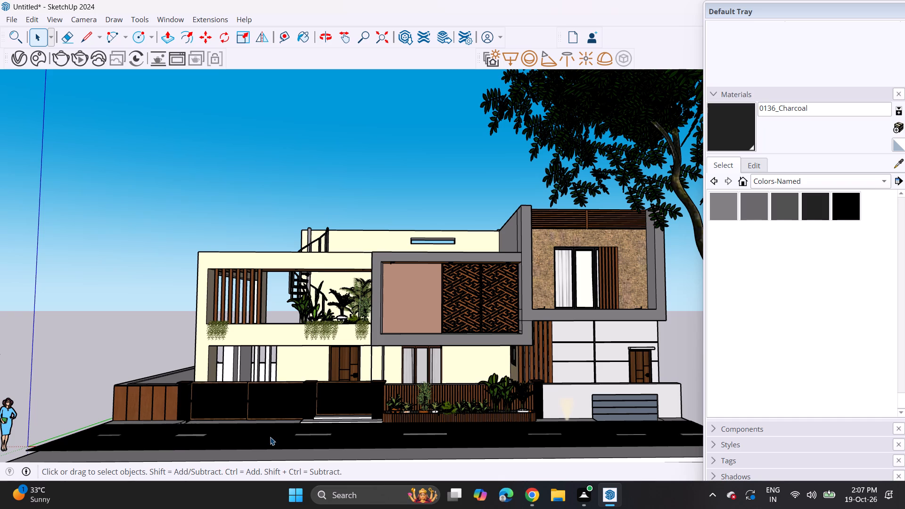
scroll(226, 324, "up", 8)
scroll(246, 363, "up", 2)
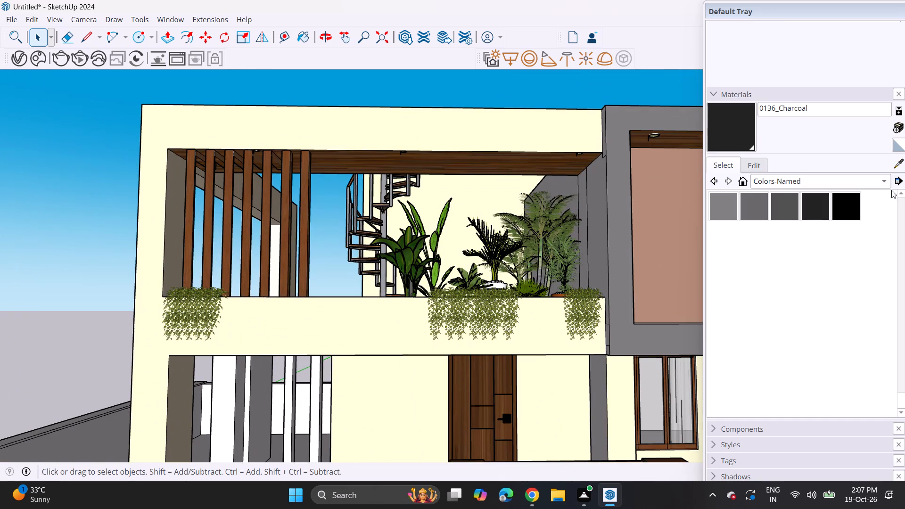
left_click(899, 160)
left_click(258, 326)
left_click(229, 377)
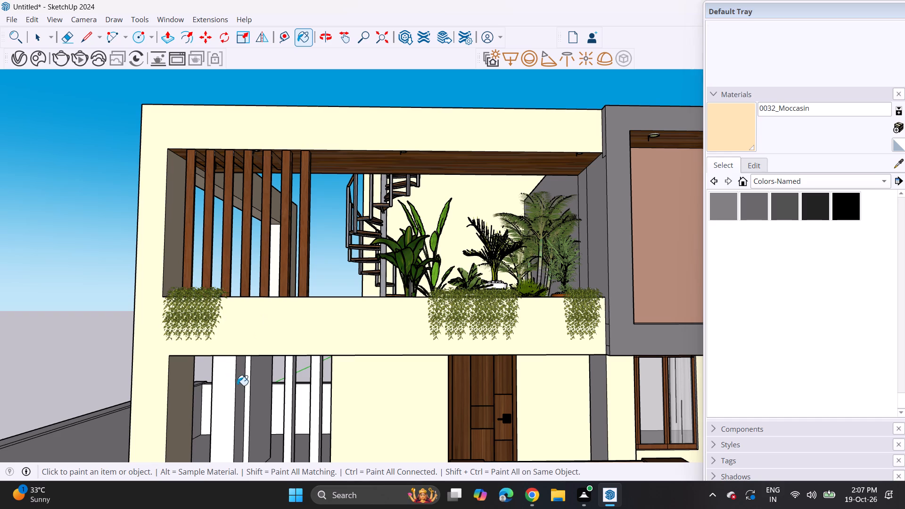
left_click(237, 386)
left_click(256, 387)
left_click(247, 401)
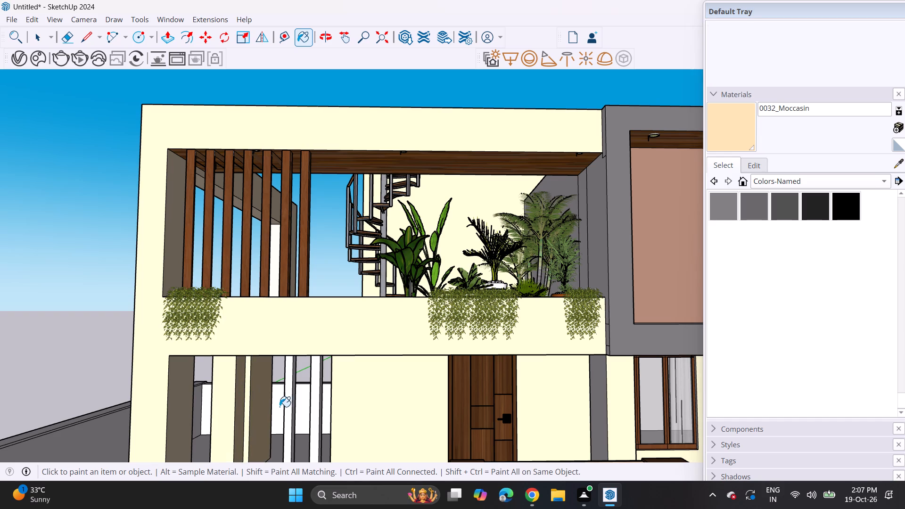
left_click_drag(288, 401, 293, 403)
left_click(312, 402)
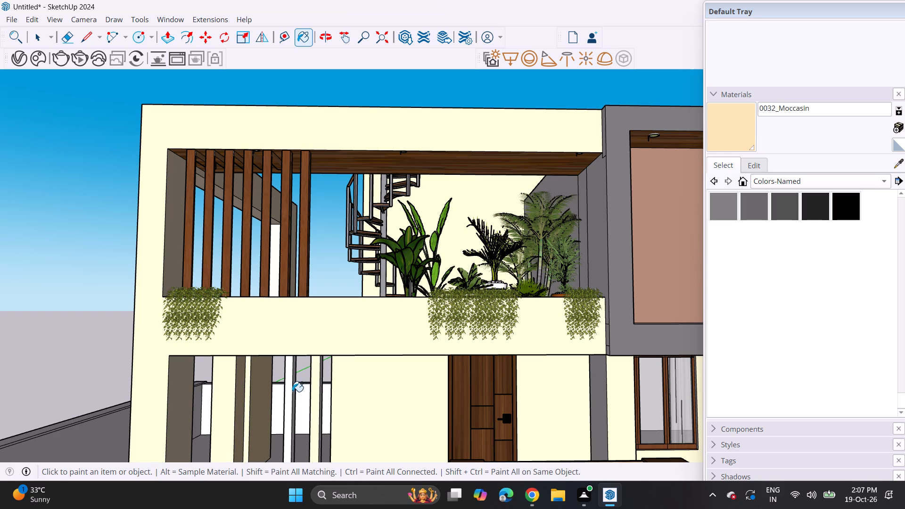
left_click(289, 390)
Paint the upper terrace's side wall and the side boundary wall's inner face and top with 0032_Moccasin.
scroll(287, 389, "down", 4)
scroll(274, 326, "down", 2)
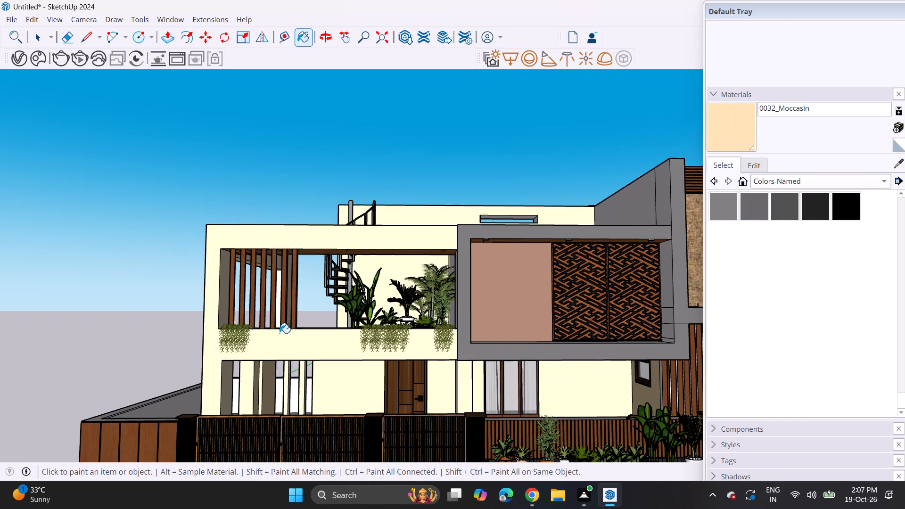
scroll(361, 211, "up", 1)
left_click(353, 211)
scroll(338, 258, "down", 2)
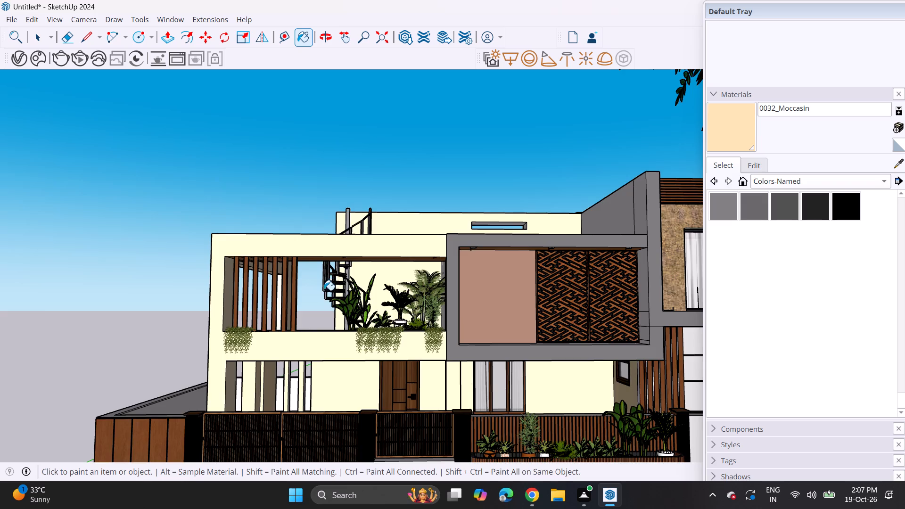
scroll(320, 301, "down", 2)
middle_click_drag(328, 327, 230, 296)
middle_click_drag(230, 312, 222, 390)
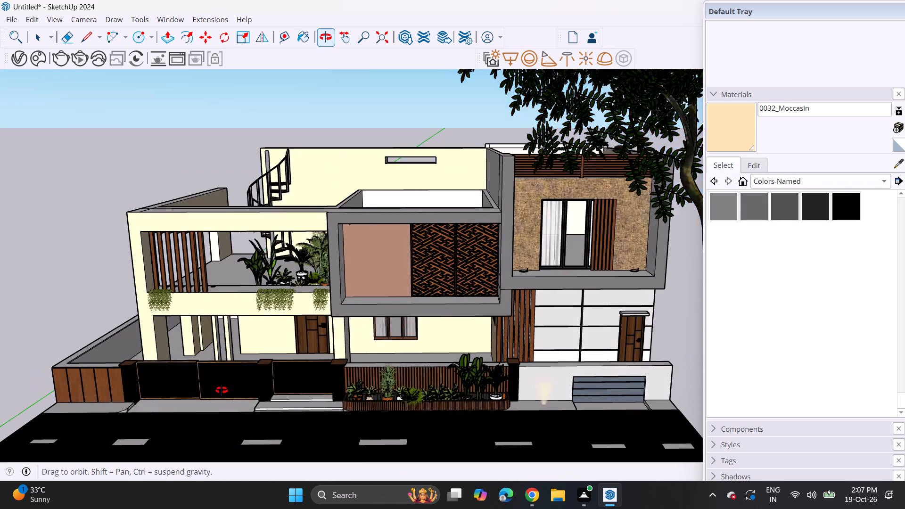
middle_click_drag(222, 390, 209, 404)
scroll(169, 362, "up", 3)
left_click(134, 326)
left_click(104, 313)
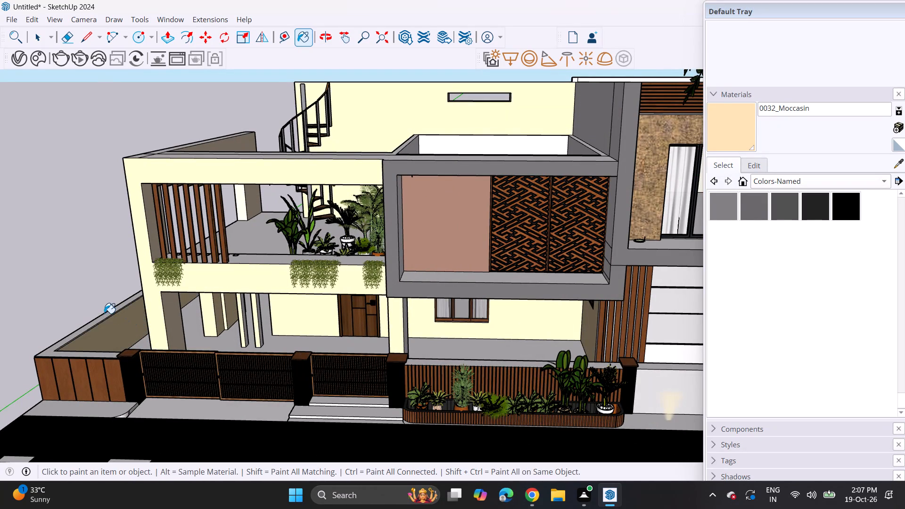
left_click(46, 353)
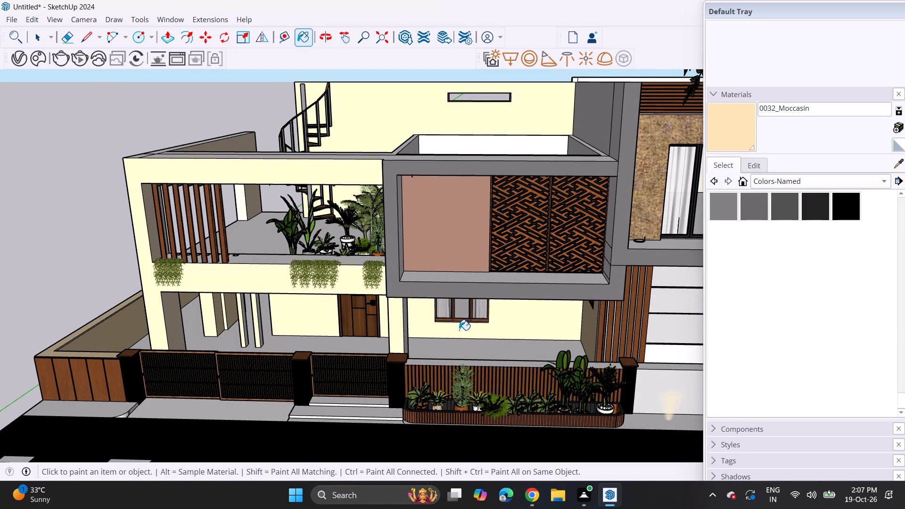
Paint the gate driveway, entrance step treads, adjoining pavement and porch floor with Tile Grey from the Tile collection.
left_click(785, 171)
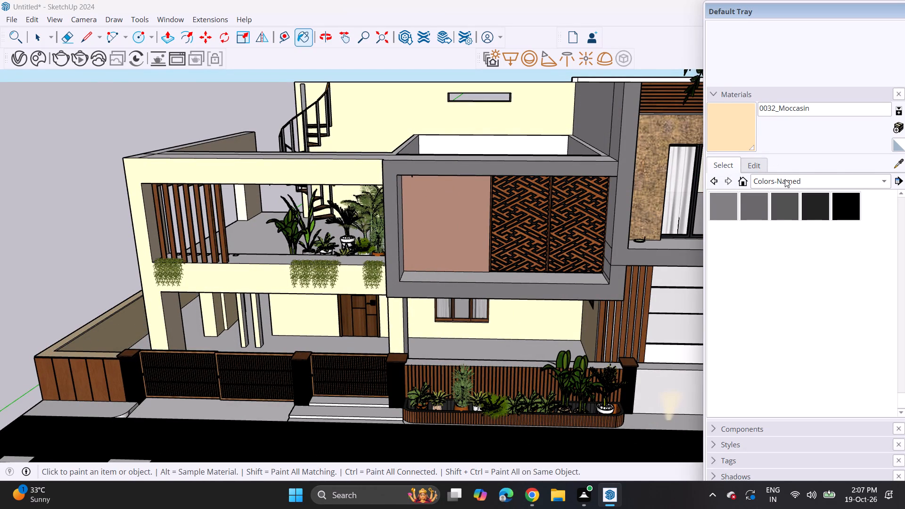
left_click(785, 179)
left_click(765, 262)
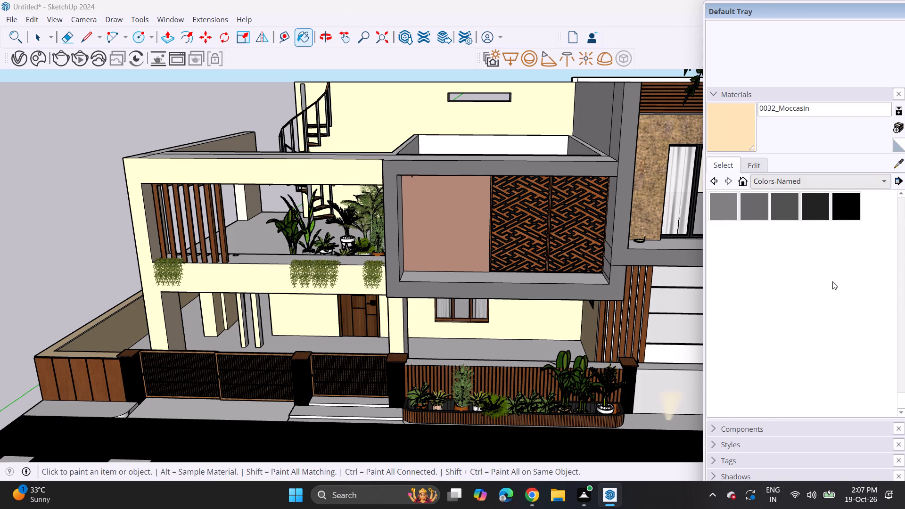
scroll(826, 320, "down", 3)
left_click(839, 263)
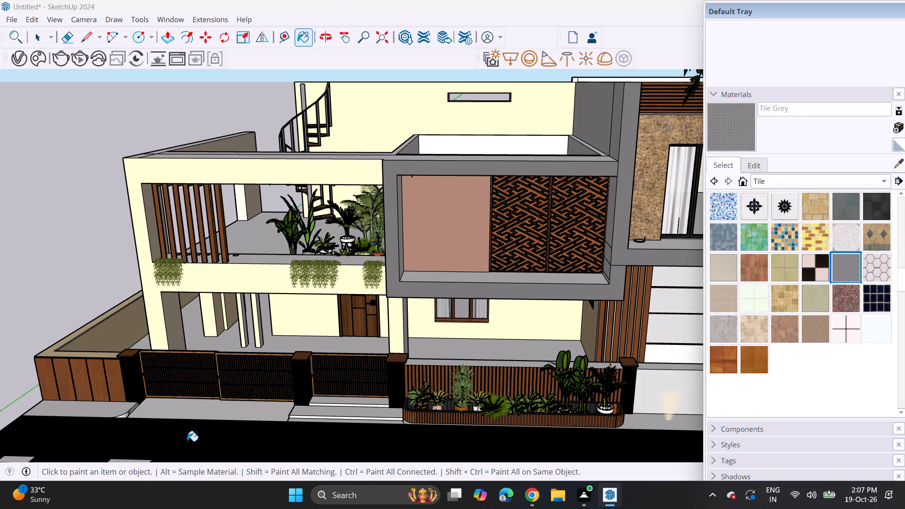
left_click(211, 409)
left_click(338, 412)
left_click(343, 396)
left_click(343, 402)
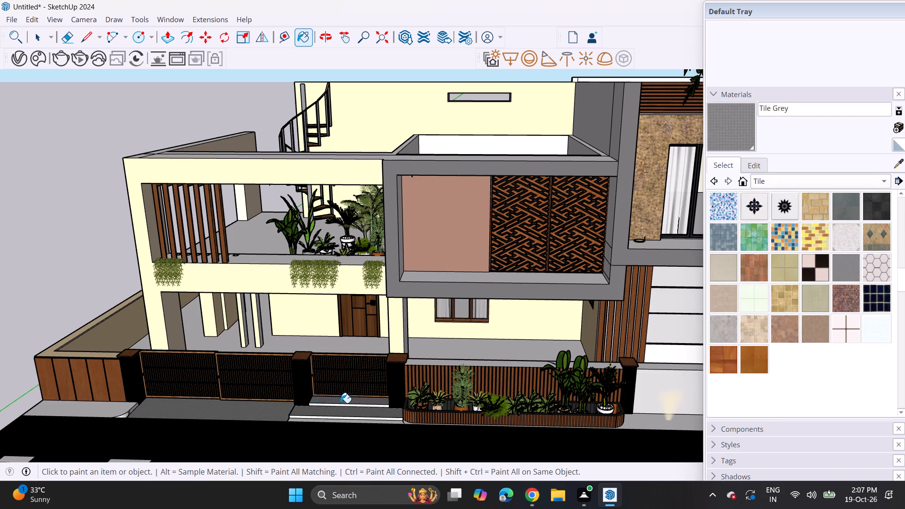
left_click(87, 406)
left_click(188, 338)
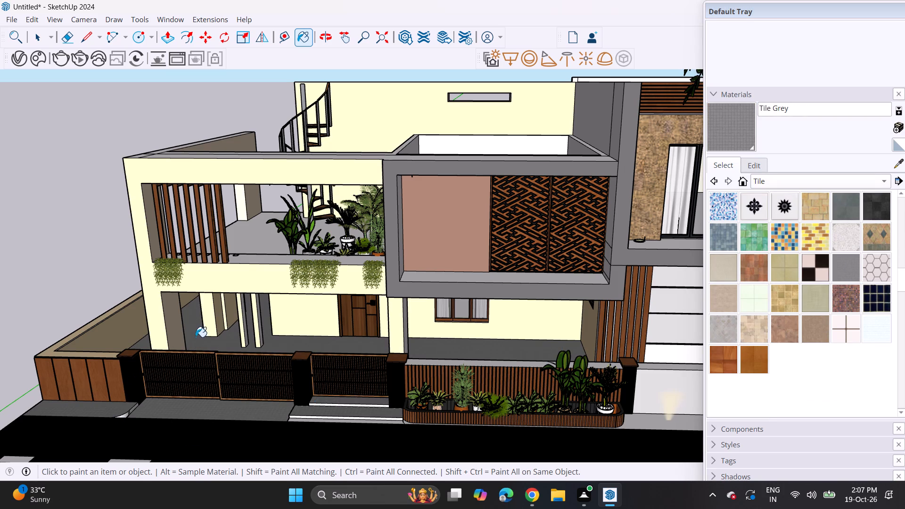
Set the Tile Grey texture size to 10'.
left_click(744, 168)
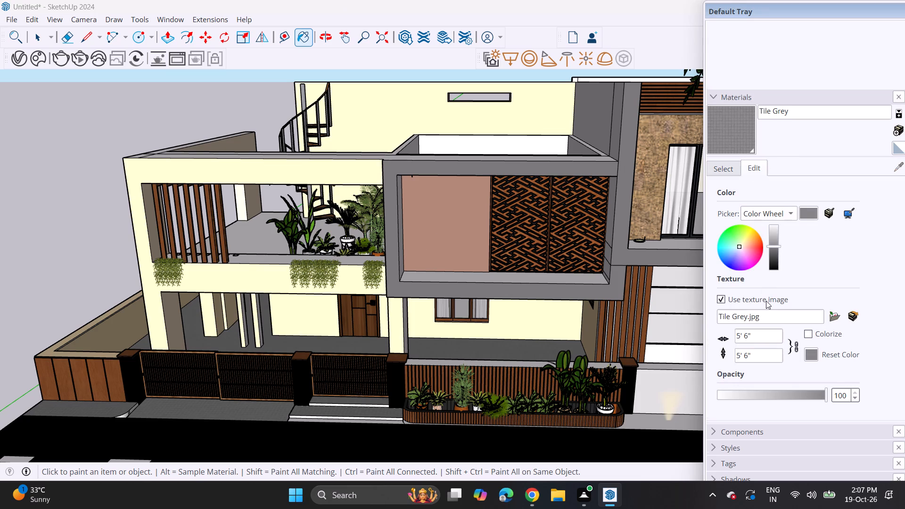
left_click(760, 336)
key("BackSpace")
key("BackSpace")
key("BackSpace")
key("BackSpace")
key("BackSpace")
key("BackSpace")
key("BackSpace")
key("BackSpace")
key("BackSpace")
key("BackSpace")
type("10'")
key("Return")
Set the Tile Grey texture size to 50'.
left_click(752, 338)
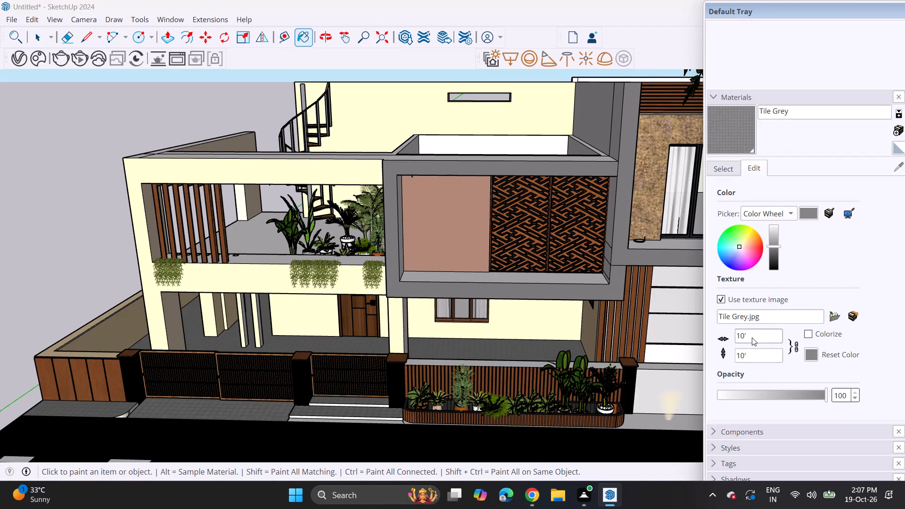
key("BackSpace")
key("BackSpace")
key("BackSpace")
key("BackSpace")
type("50'")
key("Return")
key("space")
left_click(103, 226)
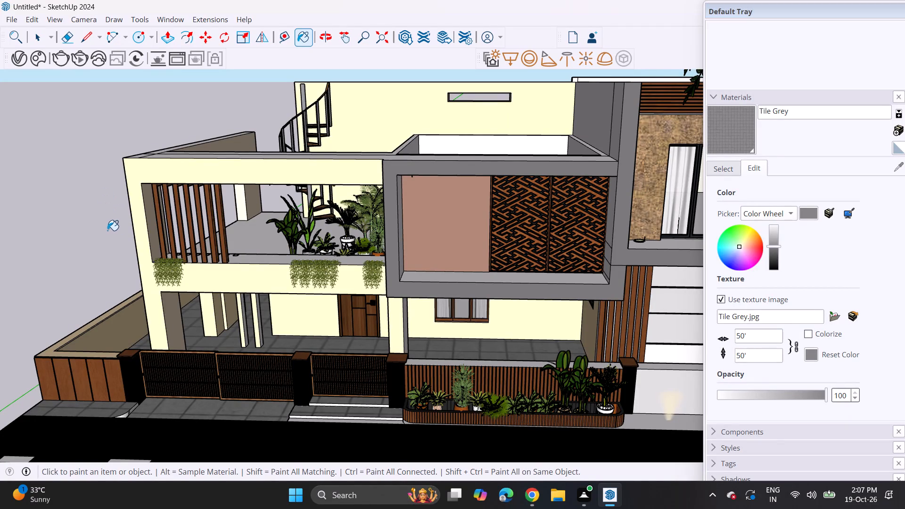
Paint the white risers of the entrance steps in front of the small gate with Tile Grey.
middle_click_drag(113, 234, 134, 186)
scroll(313, 386, "up", 8)
left_click(348, 423)
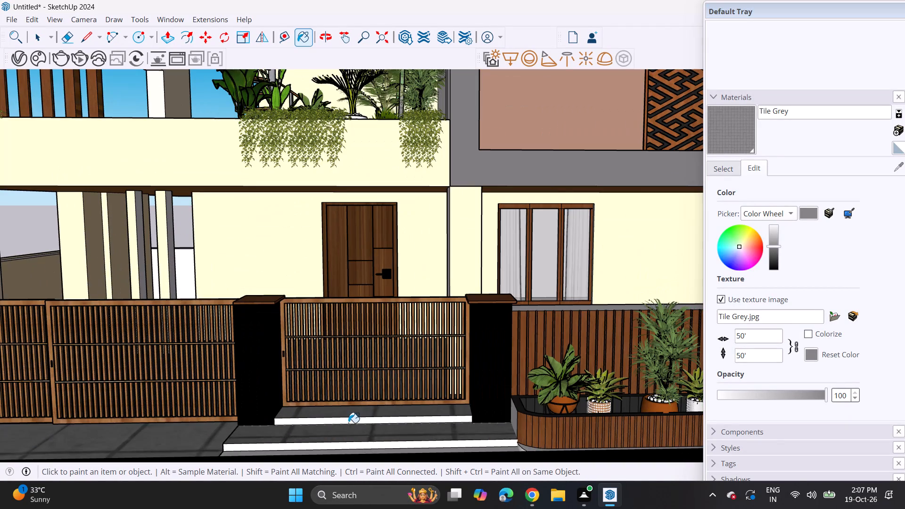
left_click(356, 450)
left_click(364, 444)
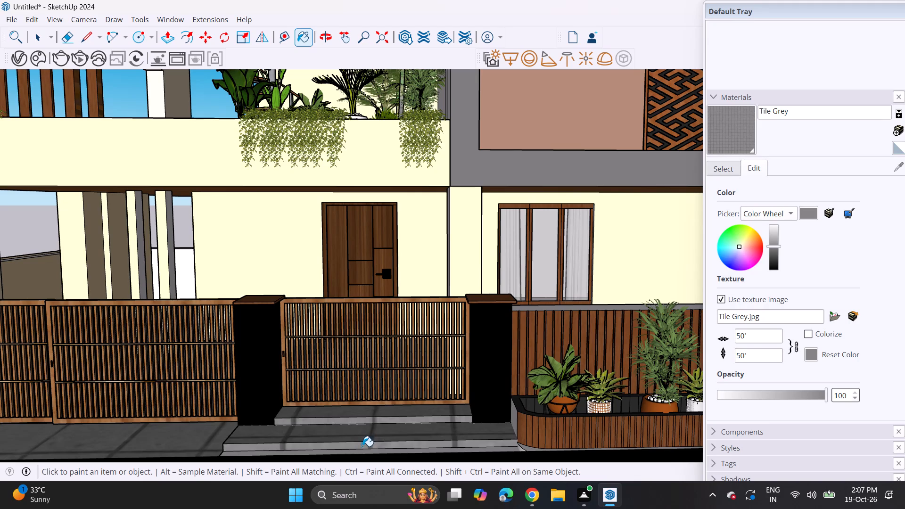
Paint the white pavement edge beside the driveway, next to the wood-panelled boundary wall, with Tile Grey.
scroll(361, 447, "down", 11)
middle_click_drag(391, 415, 395, 321)
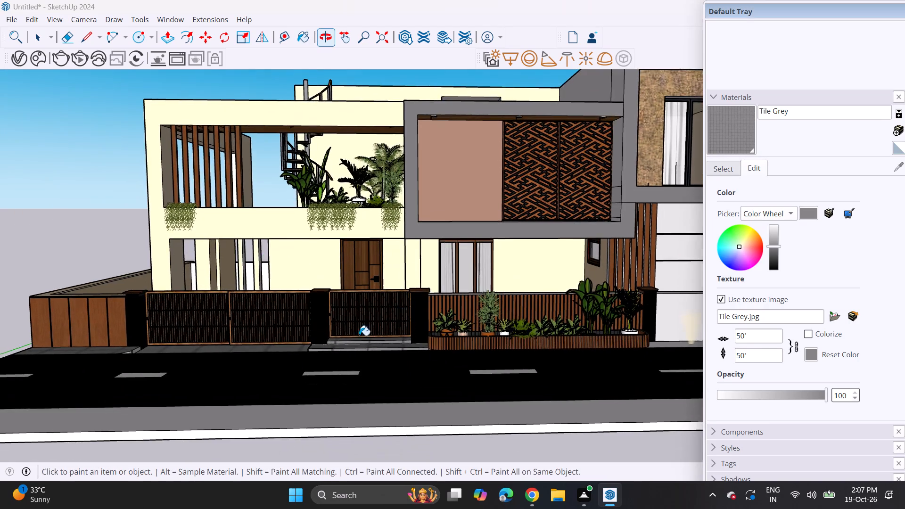
scroll(177, 362, "up", 4)
scroll(134, 342, "up", 5)
left_click(114, 349)
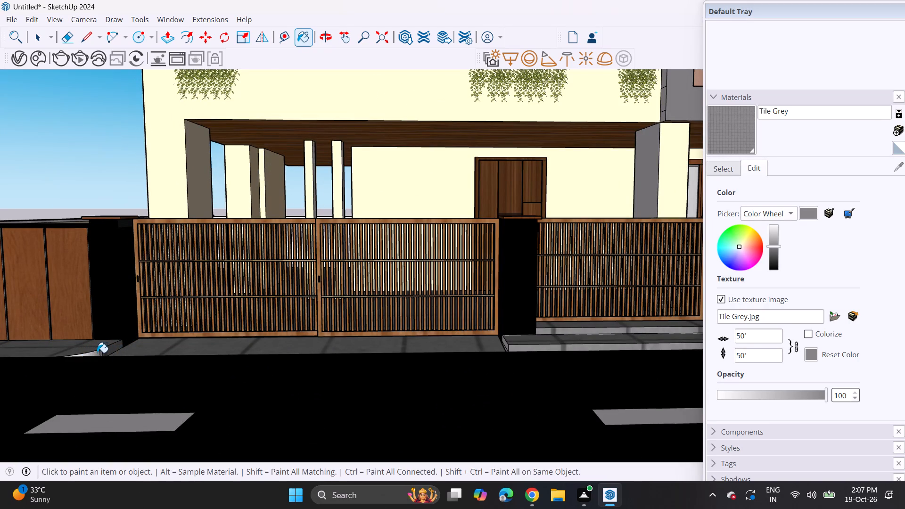
left_click(97, 353)
Paint the pavement and sloped ramp in front of the white boundary wall and its blue-grey slatted gate with Tile Grey.
scroll(97, 355, "down", 11)
middle_click_drag(687, 342, 641, 339)
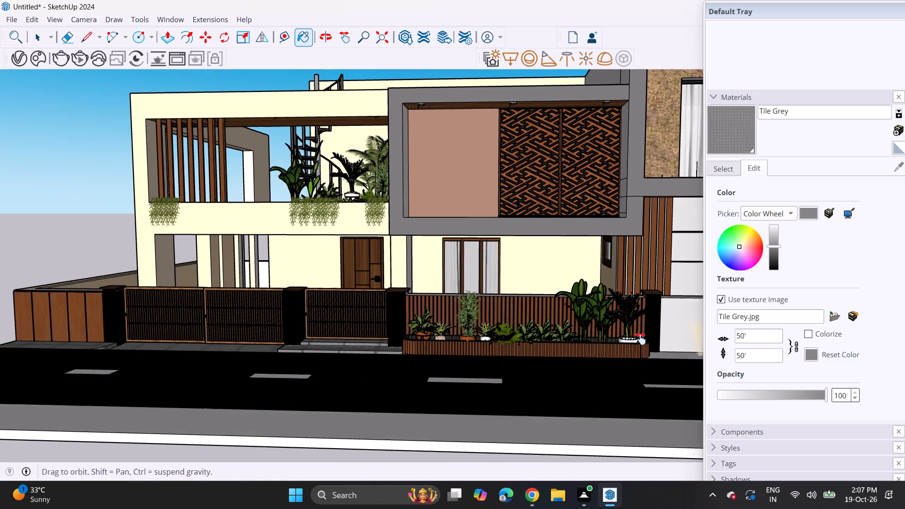
middle_click_drag(641, 339, 187, 369)
middle_click_drag(201, 399, 235, 413)
scroll(256, 402, "up", 5)
left_click(256, 402)
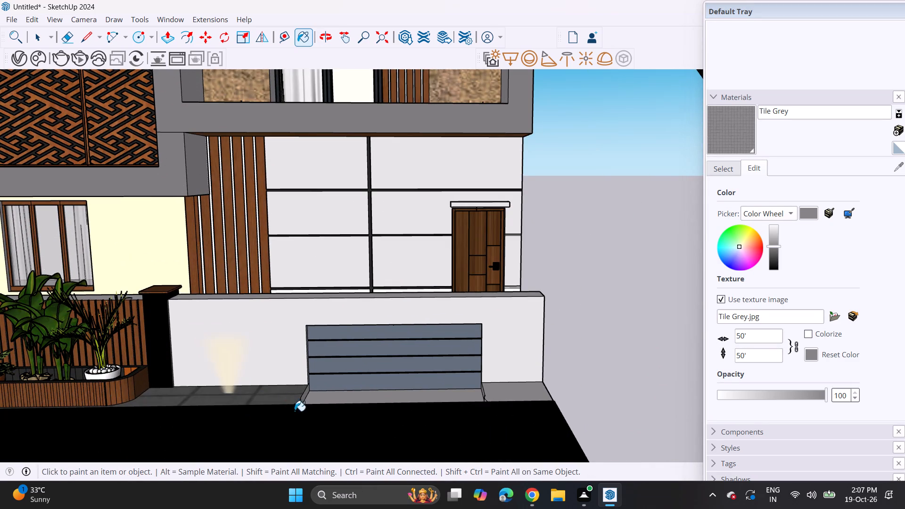
left_click(309, 395)
left_click(303, 392)
left_click(504, 384)
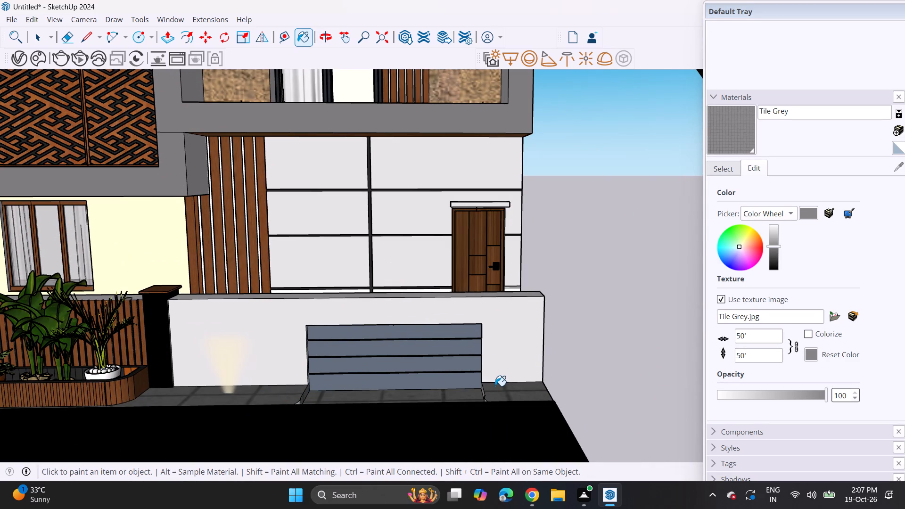
double_click(489, 389)
left_click(477, 398)
scroll(391, 411, "down", 4)
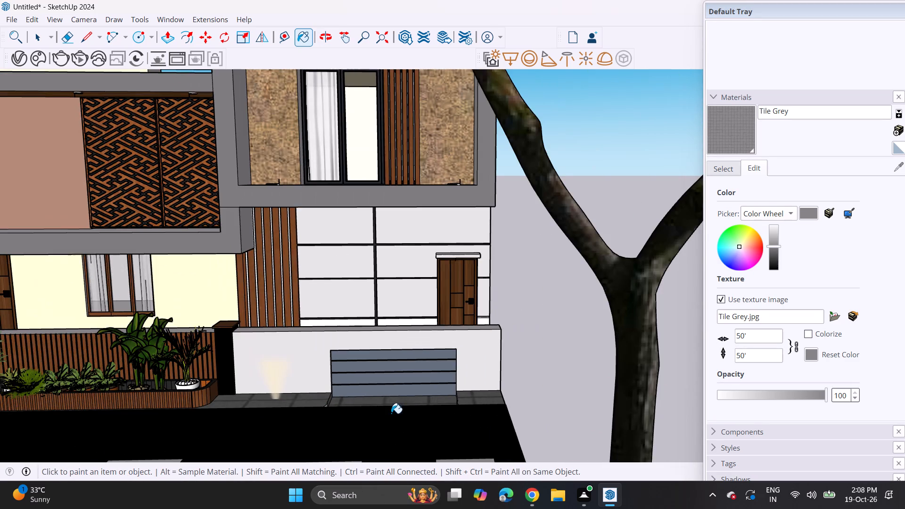
Move the black road surface with its lane markings vertically down to the base slab, below the pavement level.
middle_click_drag(400, 416, 415, 380)
scroll(409, 386, "down", 5)
middle_click_drag(326, 448, 595, 407, "shift")
middle_click_drag(539, 392, 527, 375)
scroll(451, 396, "down", 4)
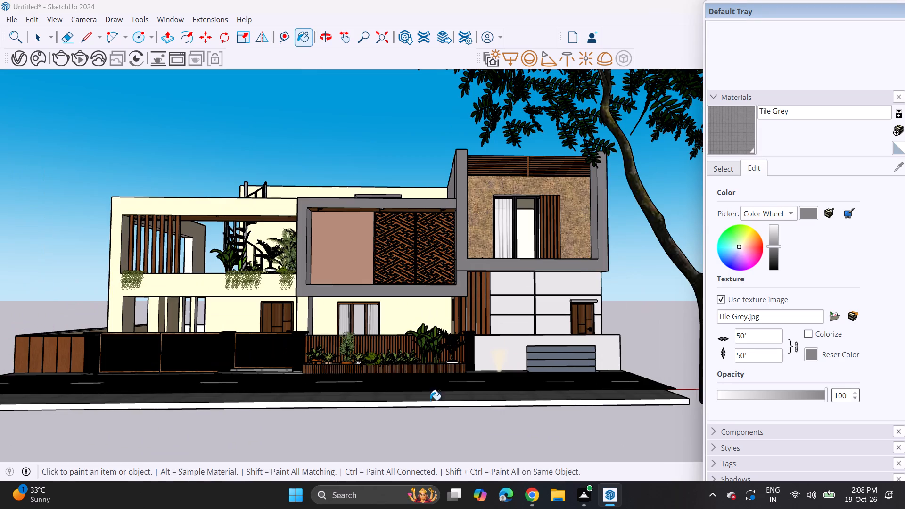
middle_click_drag(564, 397, 172, 429)
middle_click_drag(347, 473, 365, 442)
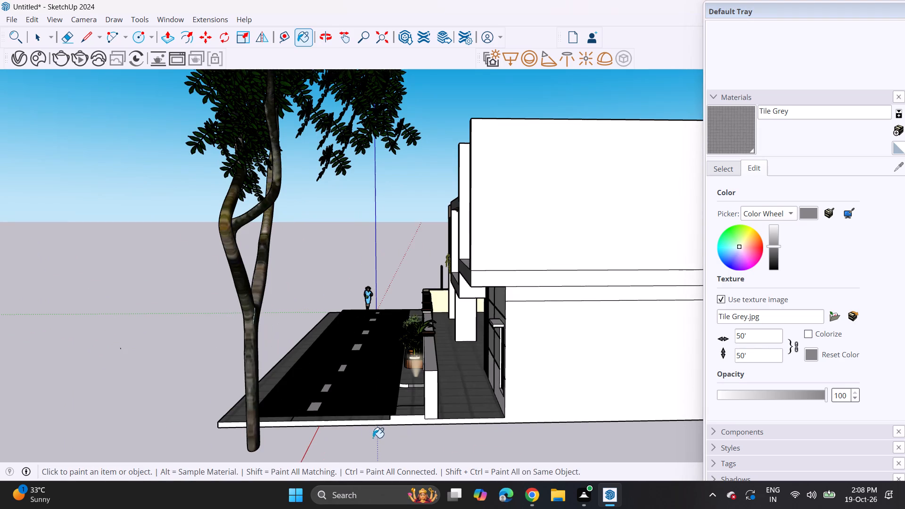
scroll(387, 430, "up", 3)
middle_click_drag(387, 415, 402, 390)
scroll(405, 392, "up", 7)
key("space")
left_click(398, 368)
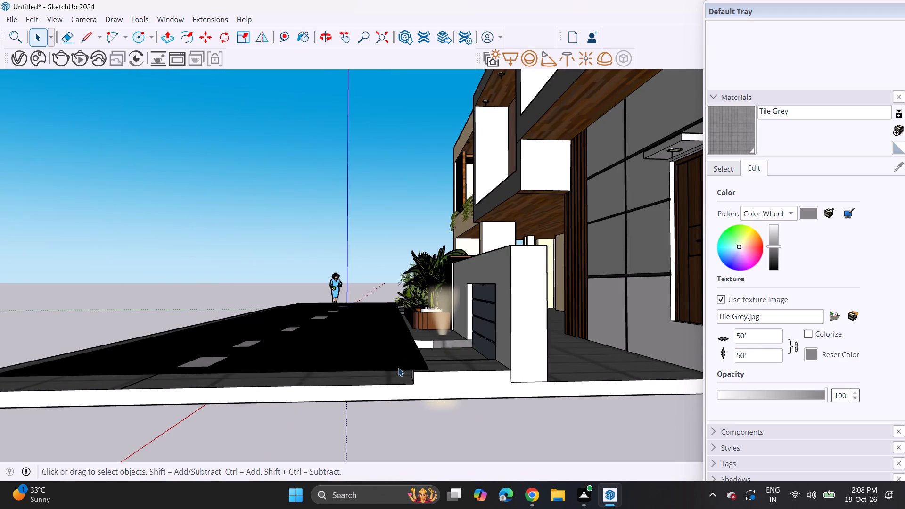
scroll(398, 368, "up", 4)
key("m")
left_click(448, 374)
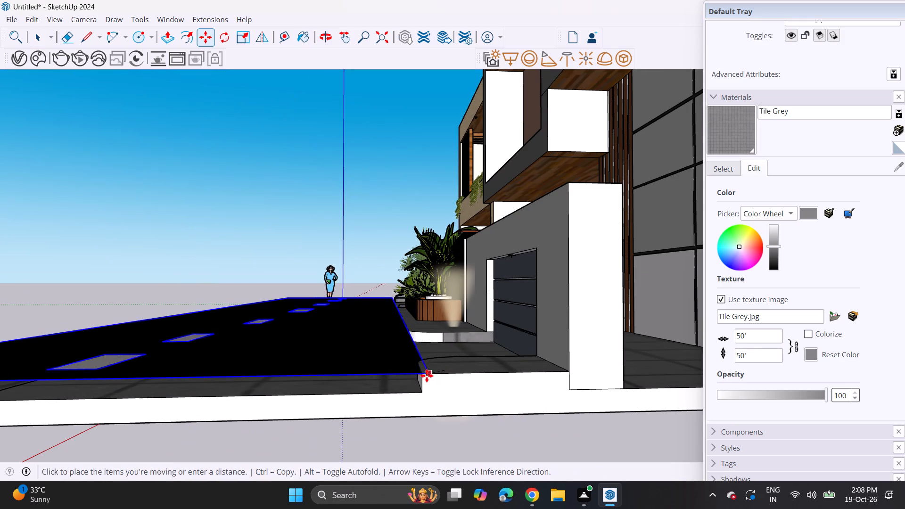
left_click(422, 376)
middle_click_drag(352, 351, 597, 382)
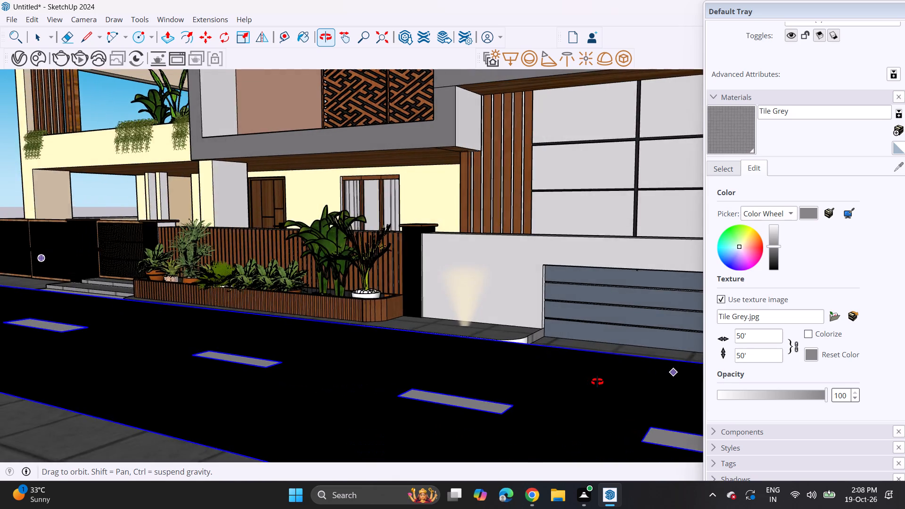
middle_click_drag(597, 382, 339, 353)
left_click(381, 379)
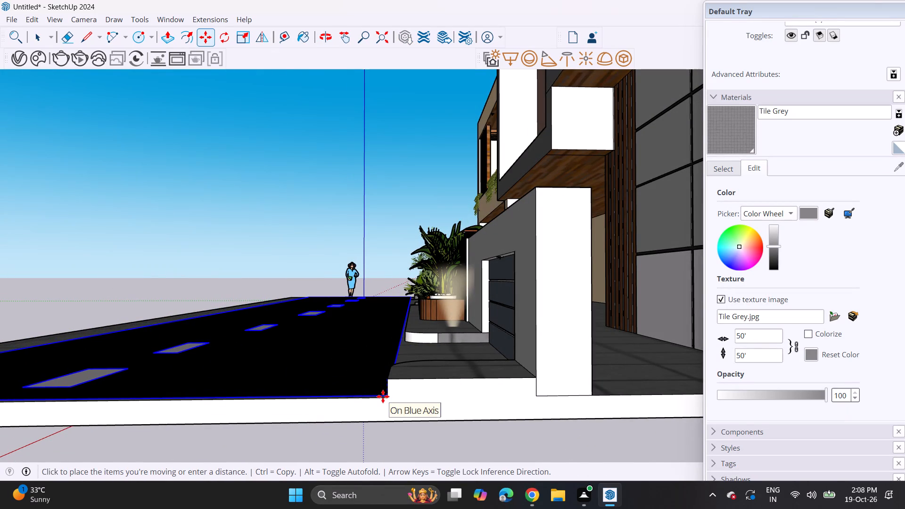
left_click(383, 396)
Paint the white kerb face and its rounded end along the planter and boundary wall pavement with Tile Grey.
middle_click_drag(299, 362, 730, 389)
scroll(419, 342, "down", 4)
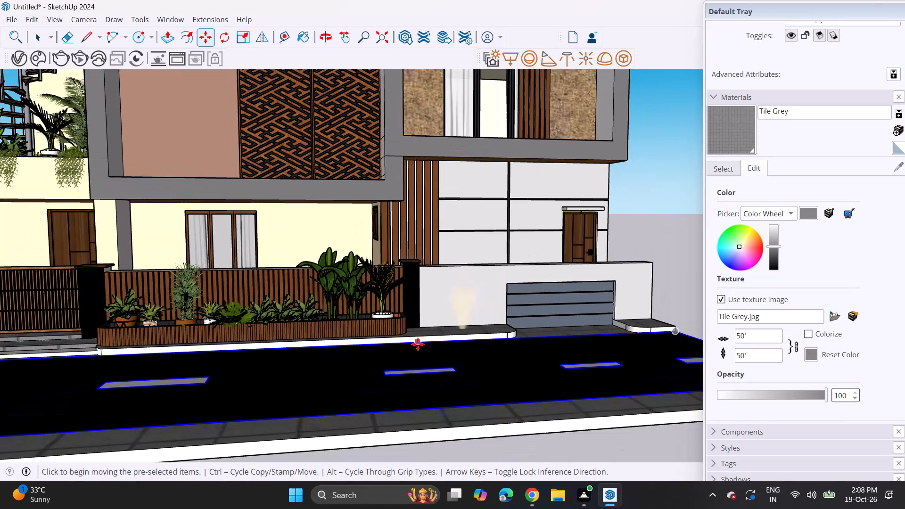
left_click(736, 127)
scroll(387, 369, "up", 4)
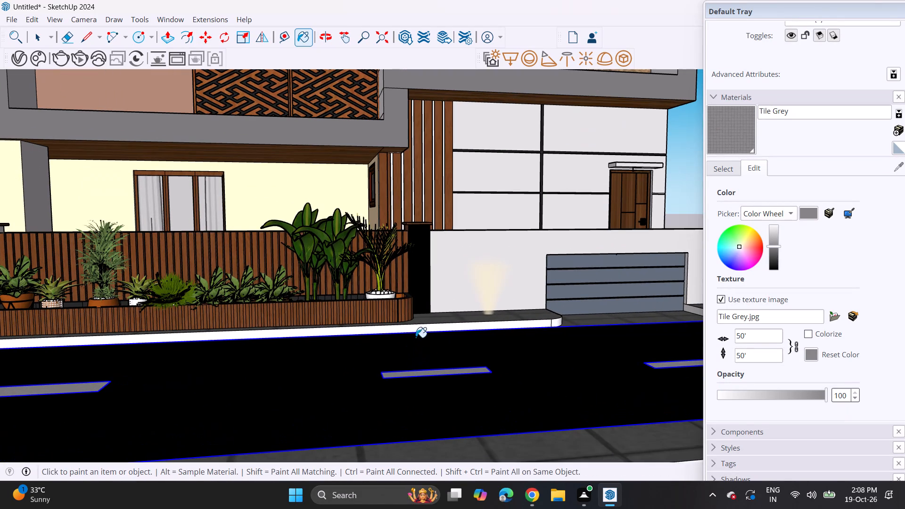
left_click(419, 330)
left_click(558, 320)
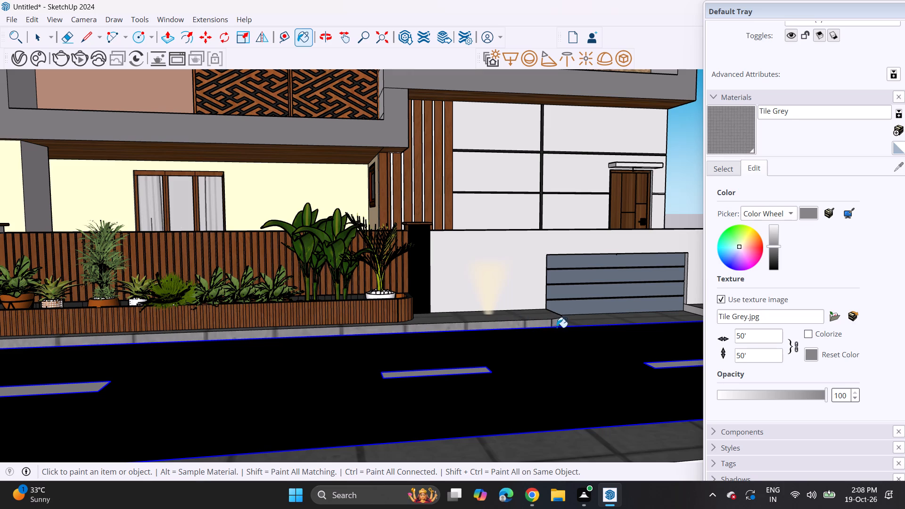
Open the group of the potted palm at the curved end of the front planter for editing.
middle_click_drag(555, 327, 490, 328)
scroll(551, 328, "up", 1)
scroll(480, 321, "down", 9)
scroll(404, 292, "up", 2)
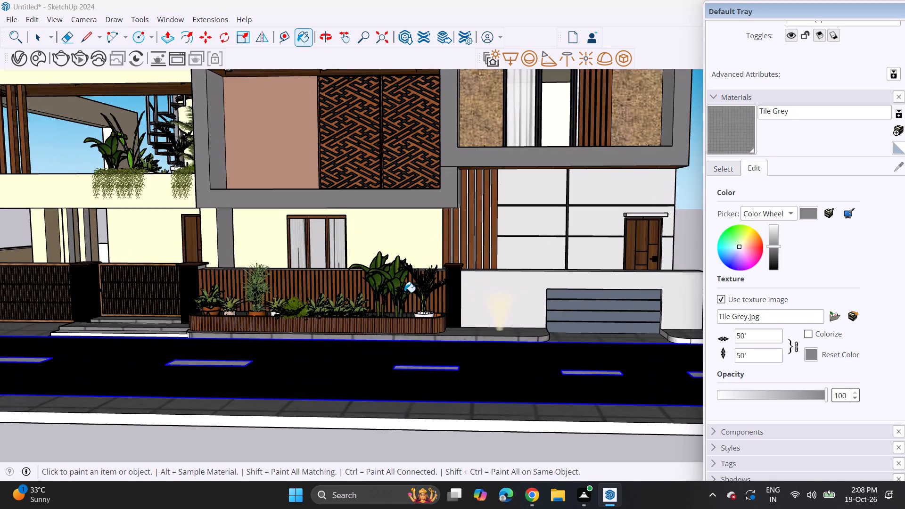
scroll(404, 292, "up", 2)
middle_click_drag(406, 293, 438, 328)
scroll(441, 330, "up", 17)
middle_click_drag(425, 342, 432, 362)
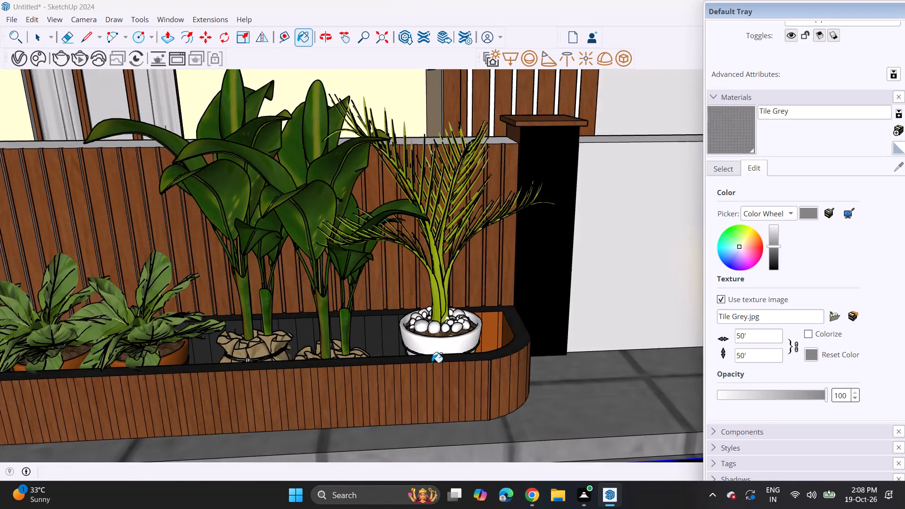
scroll(432, 345, "up", 6)
key("space")
left_click(430, 340)
scroll(433, 341, "up", 5)
right_click(433, 341)
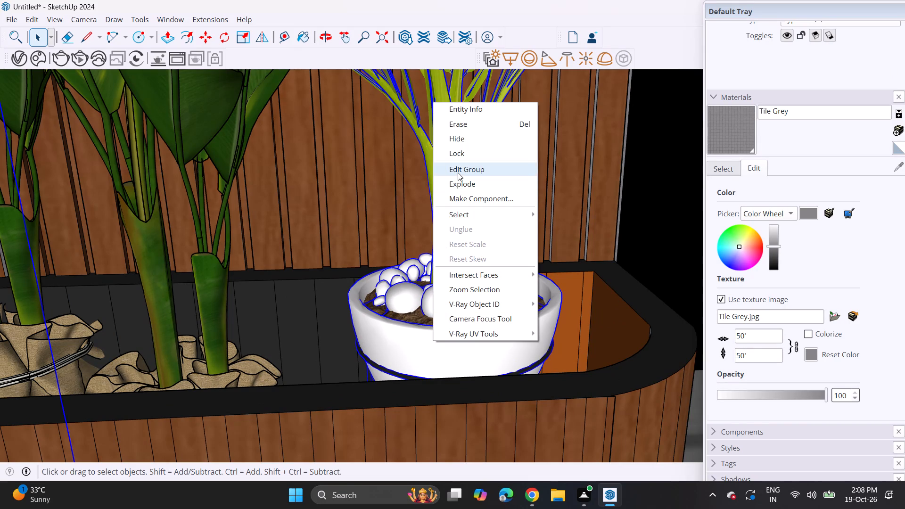
left_click(457, 173)
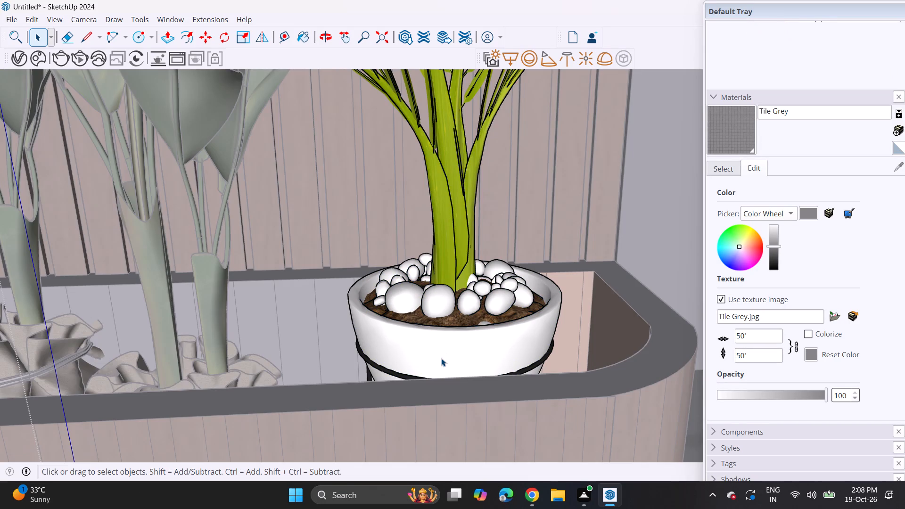
Convert the palm's white pot into a component.
left_click(441, 358)
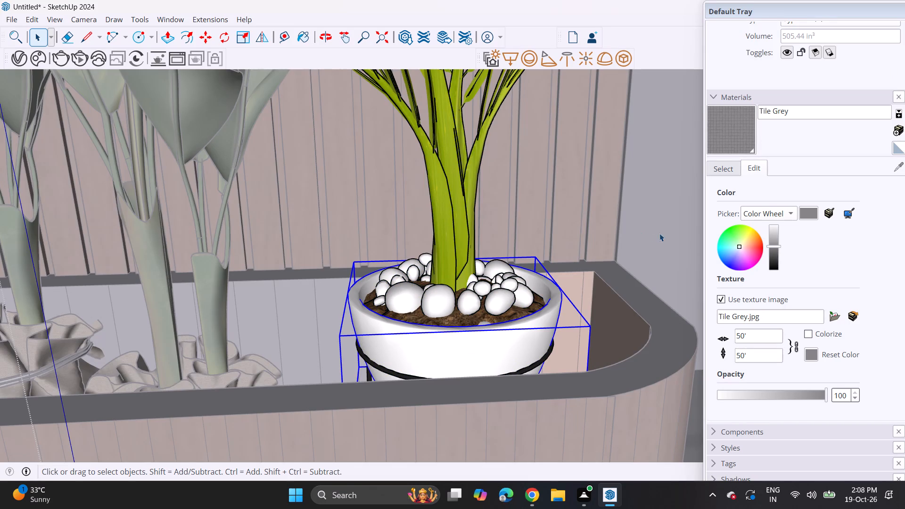
left_click(724, 169)
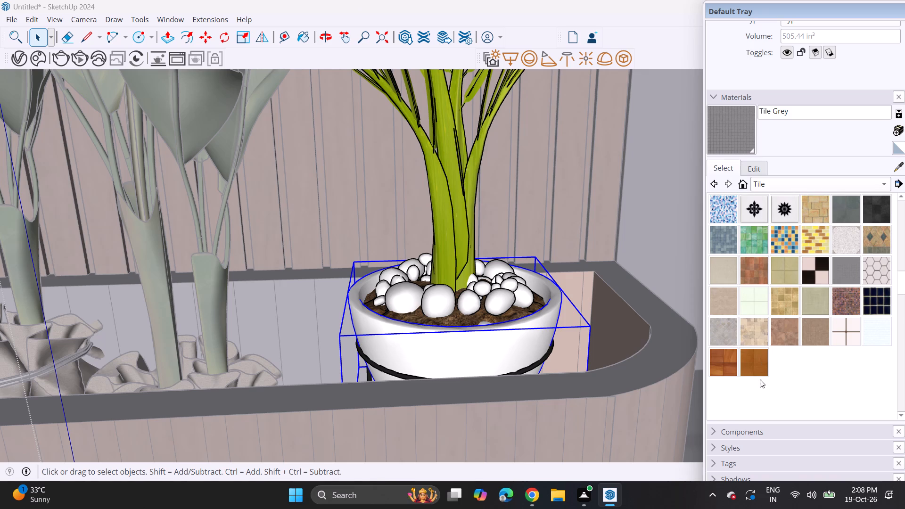
left_click_drag(748, 352, 750, 359)
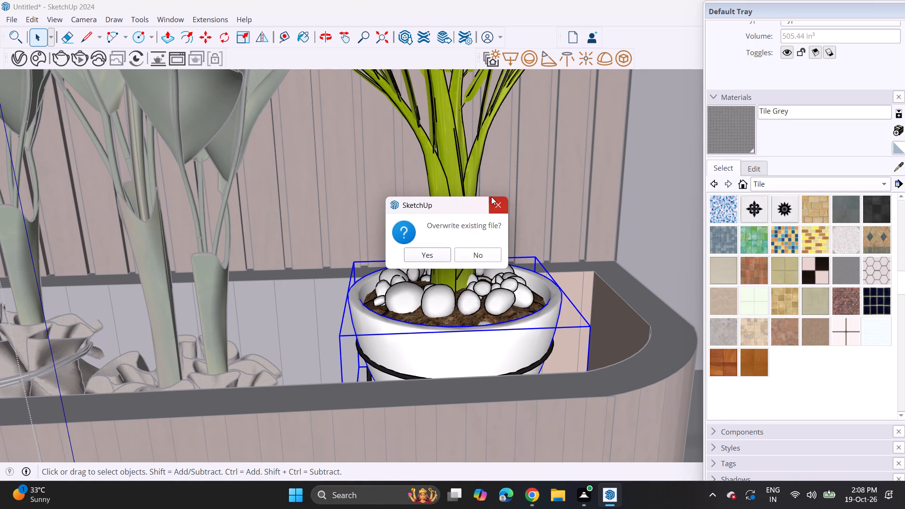
left_click(491, 197)
right_click(486, 360)
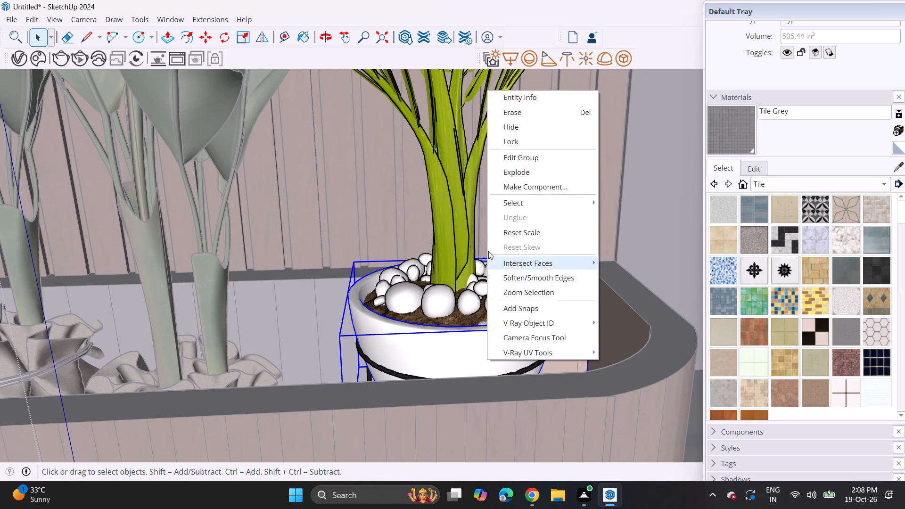
left_click(527, 189)
left_click(457, 394)
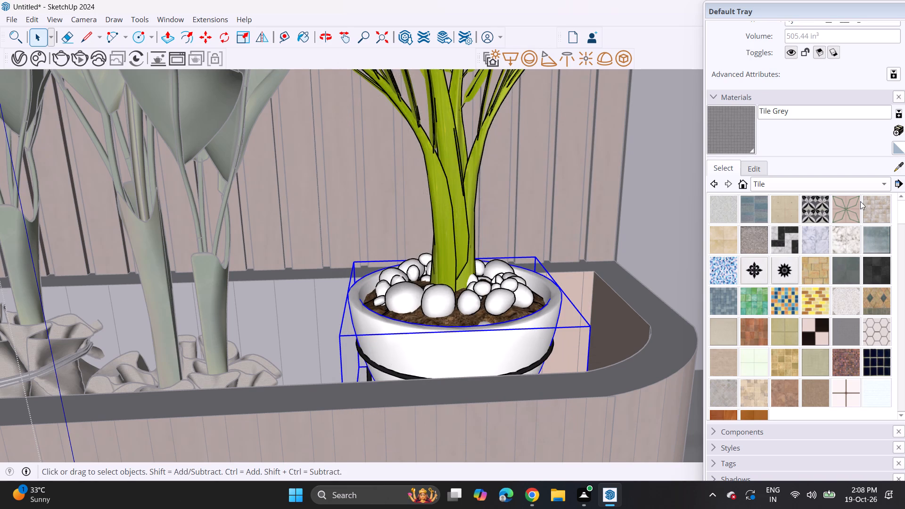
Choose Wood Veneer 01 from the Wood materials and apply it to the pot component.
left_click(778, 188)
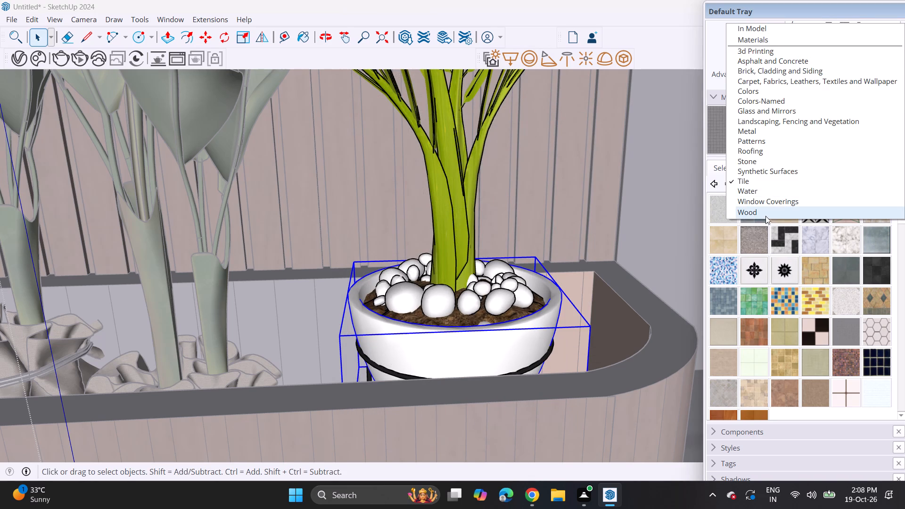
left_click(766, 211)
left_click_drag(838, 239, 832, 238)
left_click(856, 238)
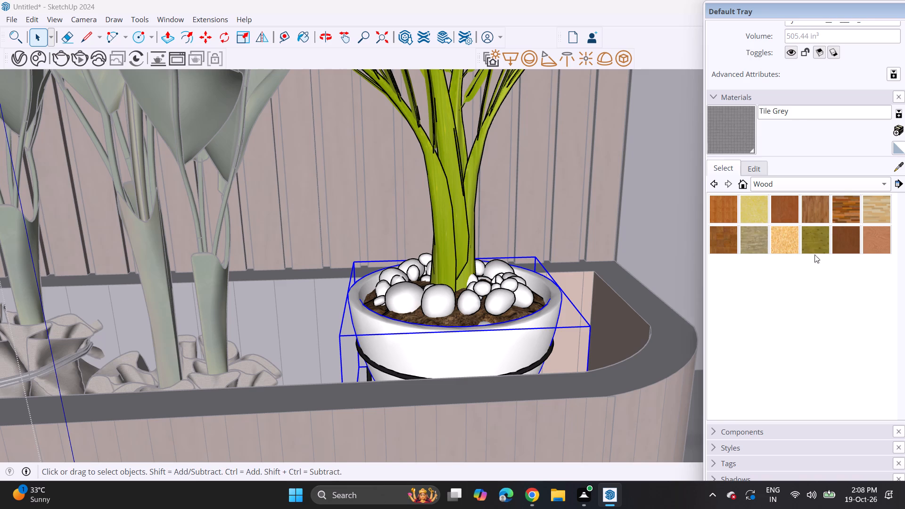
left_click(508, 343)
key("space")
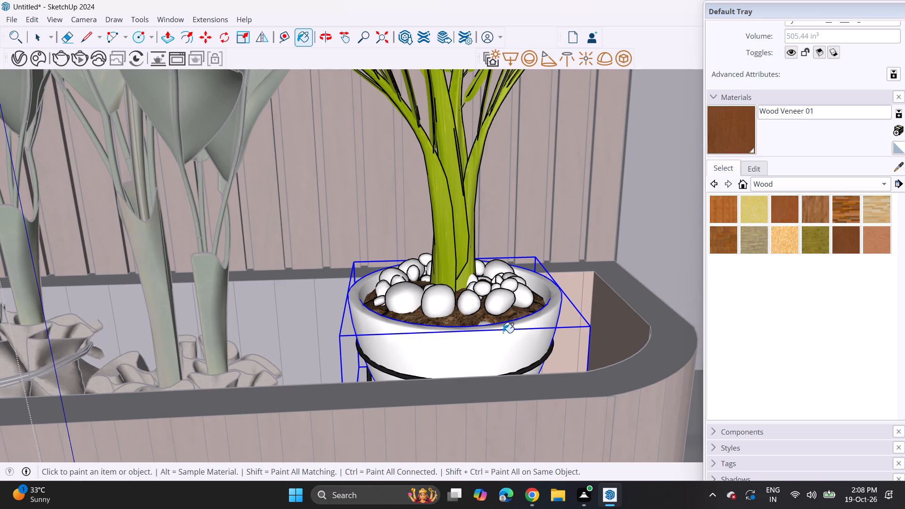
Open the pot component, paint its white surface with Wood Veneer 01, and leave the nested editing.
right_click(502, 338)
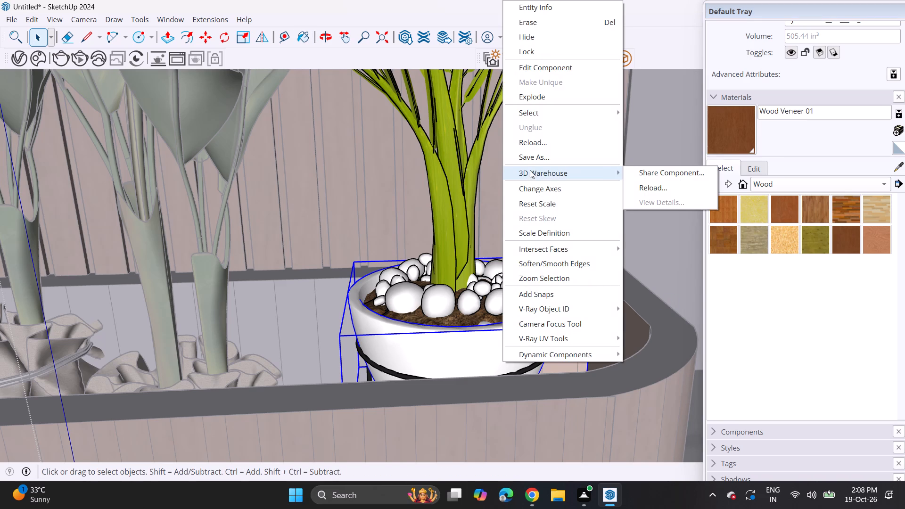
left_click(543, 74)
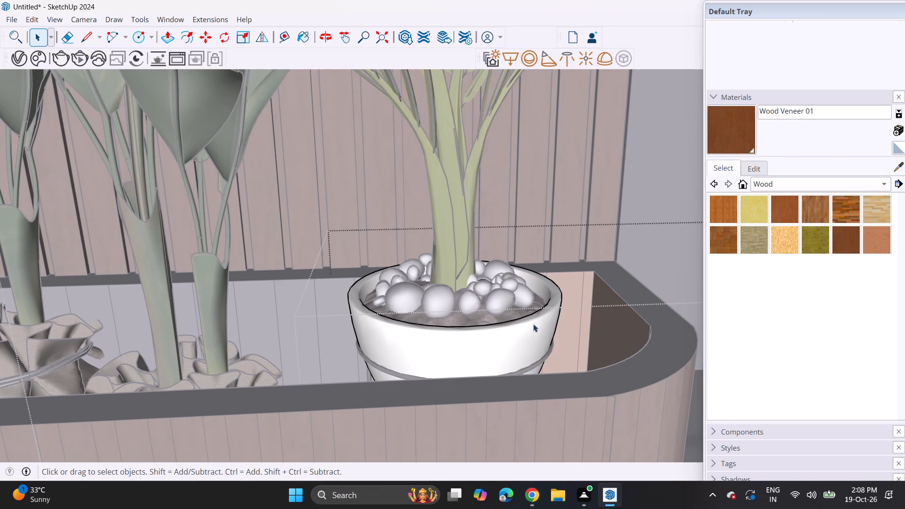
left_click(845, 246)
left_click(518, 348)
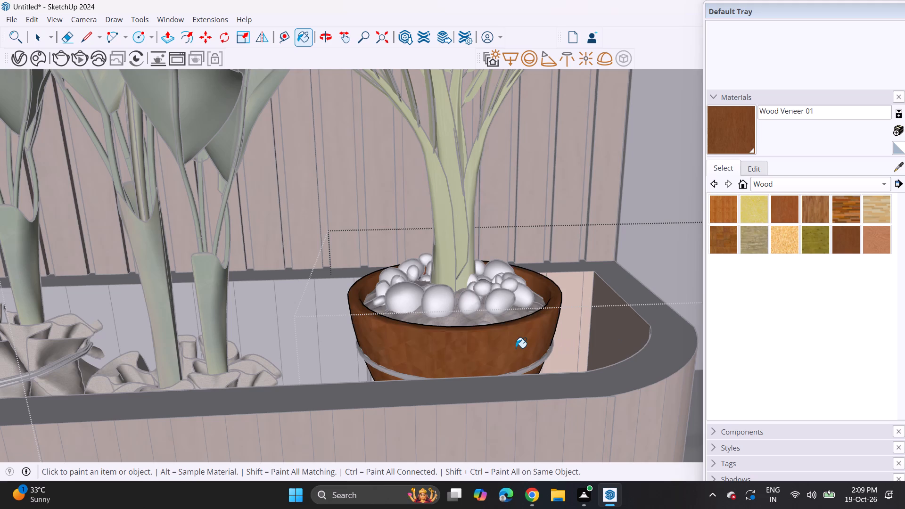
scroll(516, 348, "down", 6)
key("space")
left_click(557, 276)
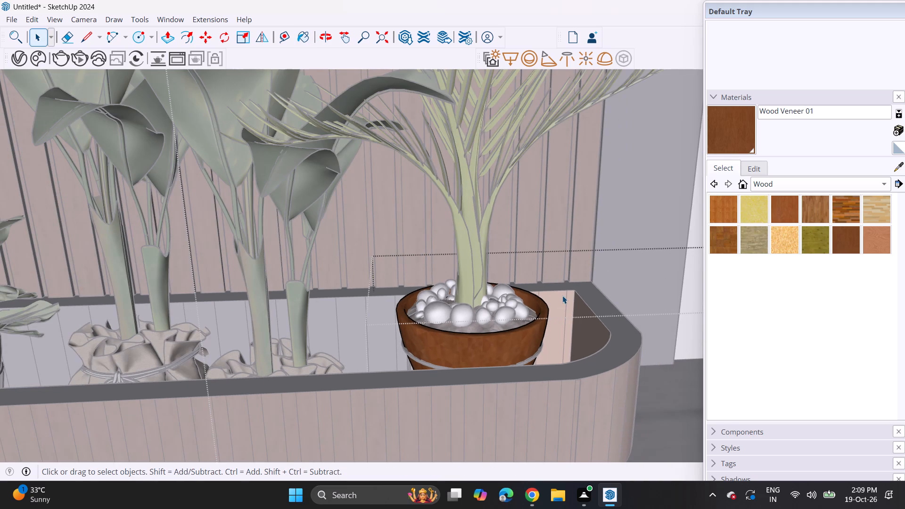
middle_click_drag(562, 296, 549, 265)
left_click(549, 266)
key("space")
scroll(551, 278, "down", 6)
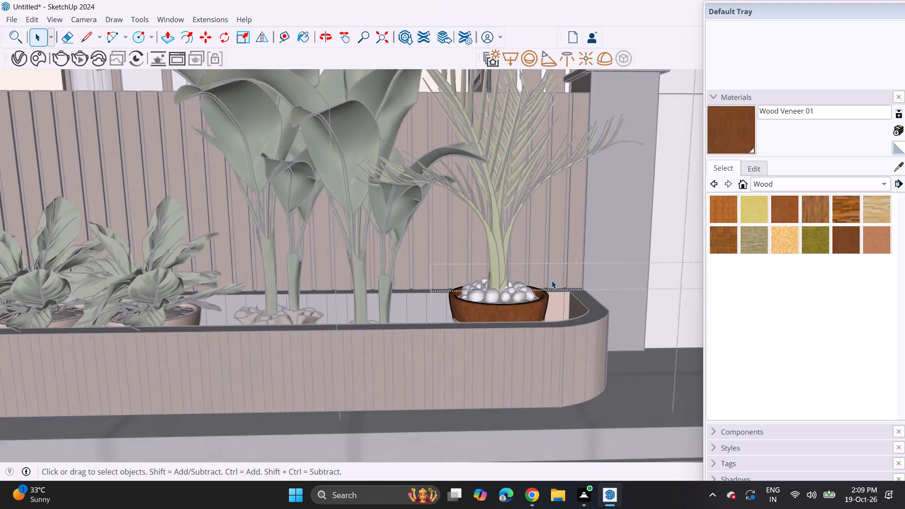
scroll(551, 280, "down", 20)
scroll(551, 280, "down", 20)
scroll(551, 280, "down", 3)
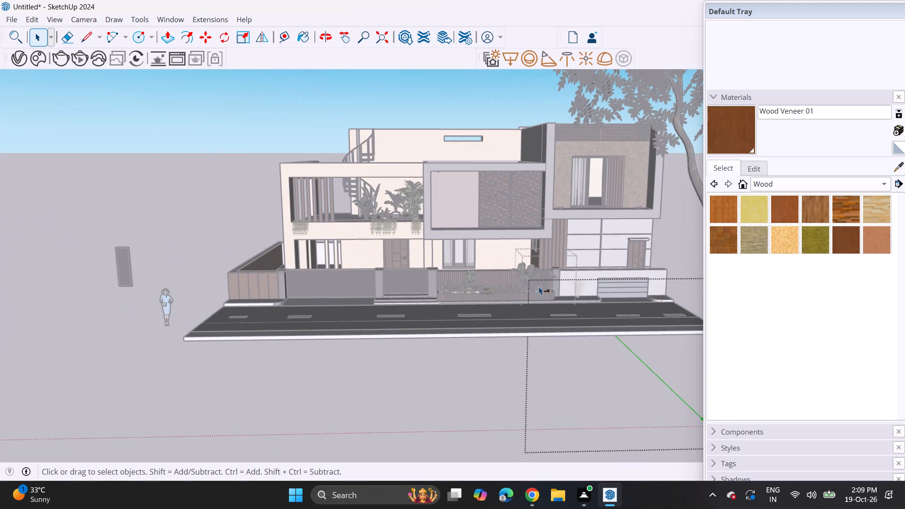
left_click(161, 217)
left_click(165, 226)
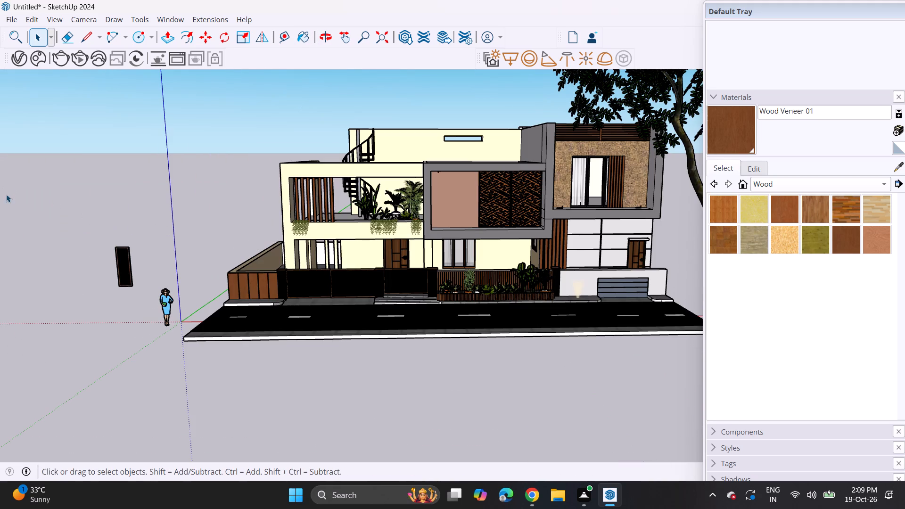
Delete the stray dark upright panel standing beside the house.
left_click_drag(9, 198, 36, 222)
left_click_drag(95, 244, 132, 293)
left_click_drag(109, 259, 172, 347)
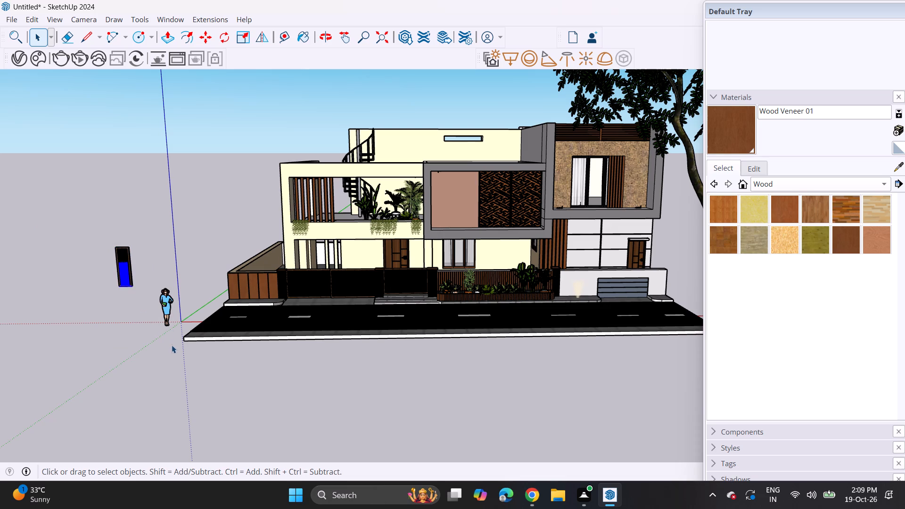
key("Delete")
left_click_drag(63, 177, 148, 312)
key("Delete")
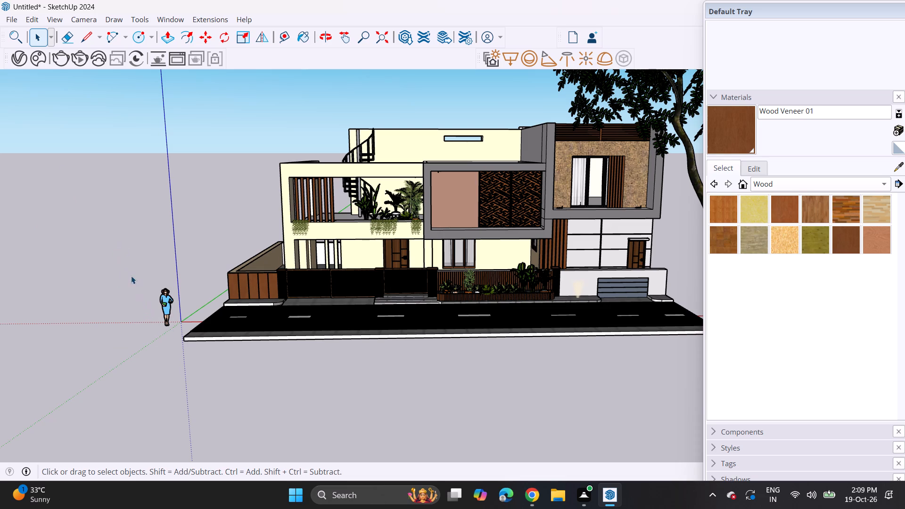
Delete the scale figure of the woman in blue standing near the model origin.
left_click_drag(131, 276, 167, 333)
left_click_drag(167, 333, 173, 320)
left_click_drag(134, 252, 178, 334)
key("Delete")
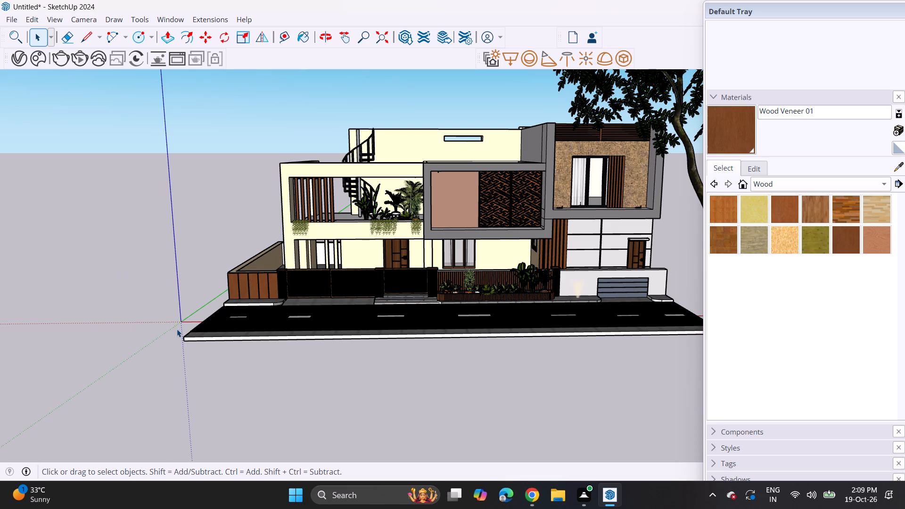
Sample Tile Grey from the driveway and paint the white bottom riser of the small gate's entrance steps with it.
middle_click_drag(552, 241, 548, 233)
scroll(550, 236, "up", 6)
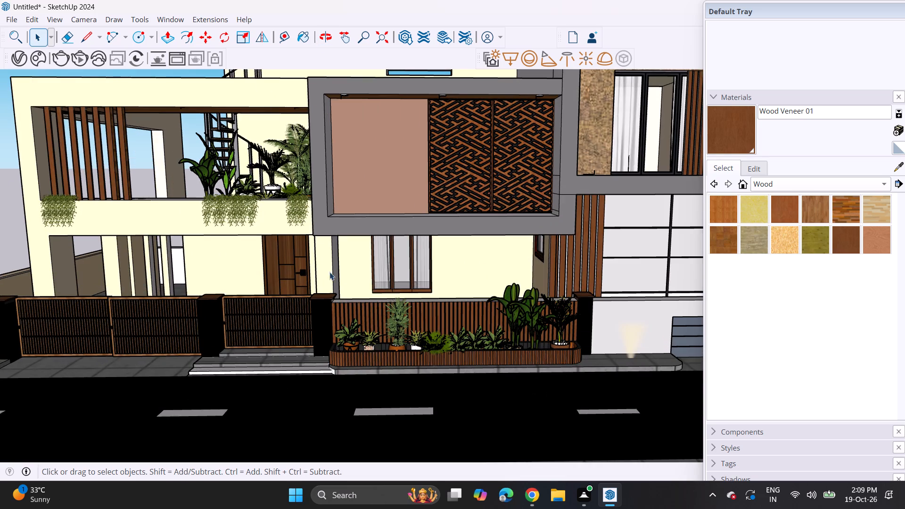
scroll(313, 277, "down", 3)
scroll(4, 346, "up", 10)
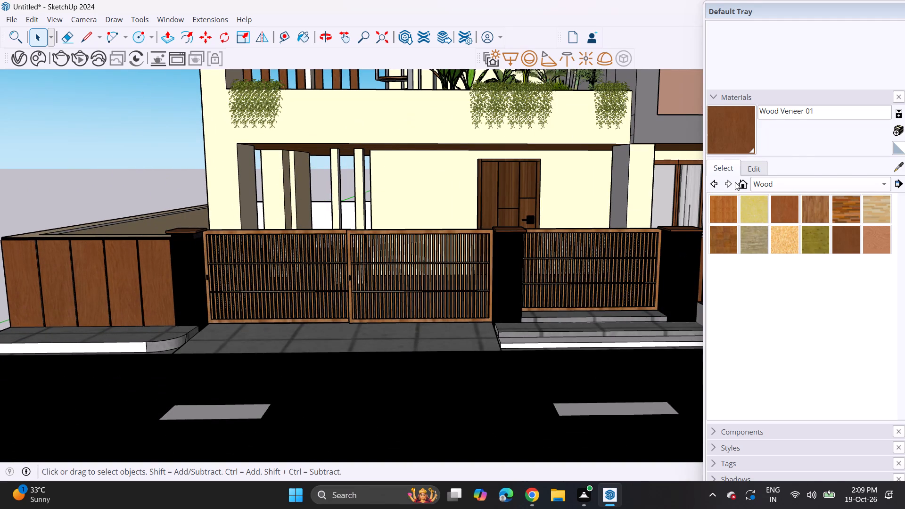
left_click(894, 169)
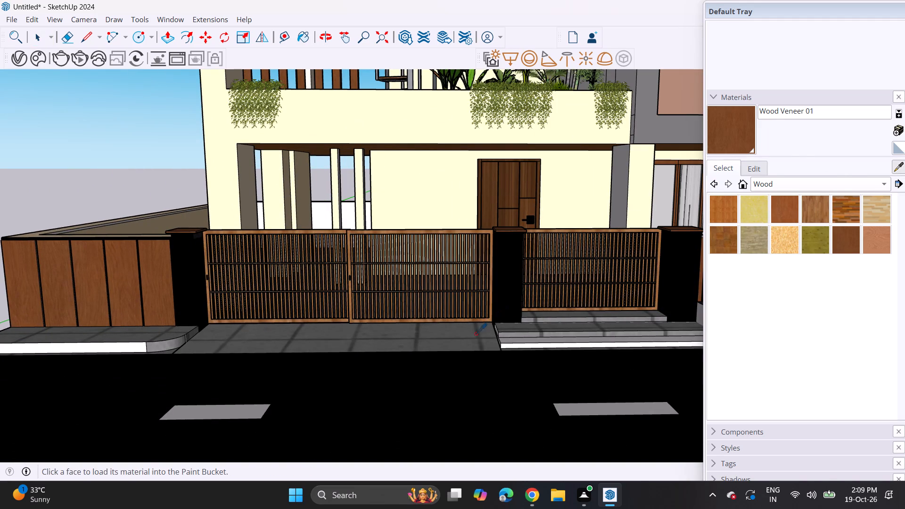
left_click(475, 335)
left_click(507, 345)
scroll(496, 341, "up", 8)
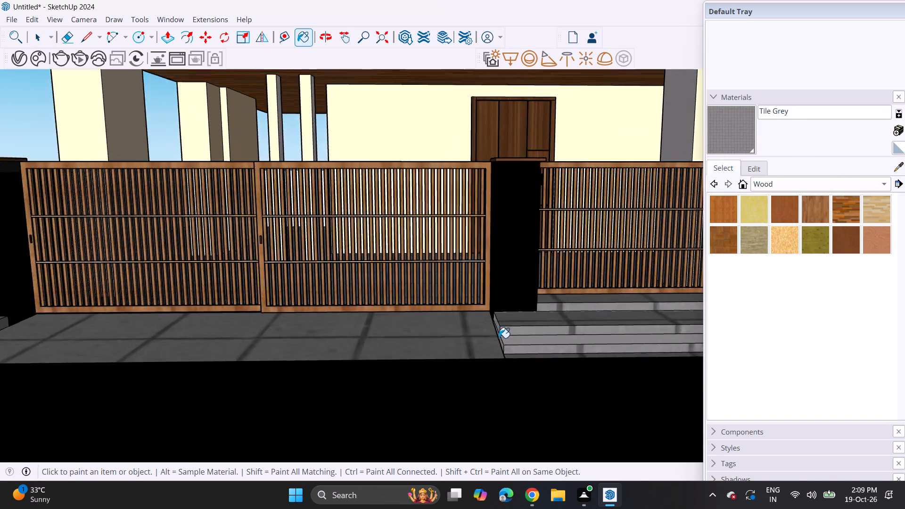
Paint the rounded kerb in front of the wood-panelled boundary wall beside the driveway with Tile Grey.
scroll(499, 338, "up", 2)
scroll(494, 332, "down", 6)
scroll(137, 337, "down", 11)
middle_click_drag(13, 324, 13, 326, "shift")
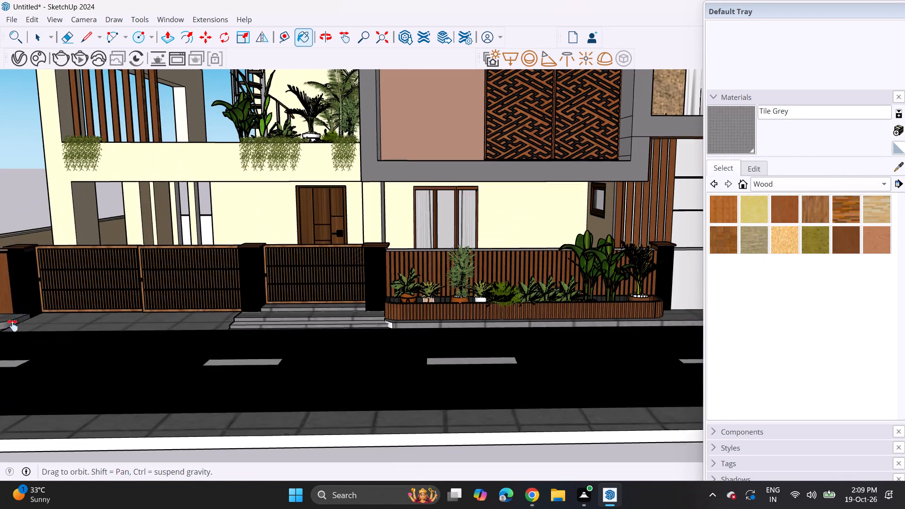
middle_click_drag(13, 326, 244, 361, "shift")
scroll(239, 362, "up", 6)
left_click(181, 366)
scroll(181, 368, "down", 9)
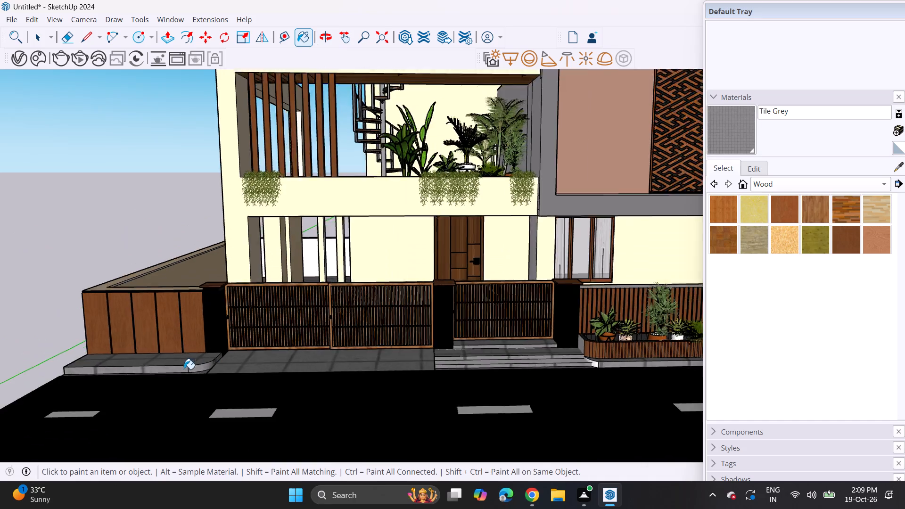
Sample 0032_Moccasin from the inner face of the side compound wall and paint the white rear compound wall and its top with it.
scroll(184, 369, "down", 1)
scroll(292, 358, "down", 5)
scroll(272, 310, "up", 5)
middle_click_drag(291, 304, 352, 308)
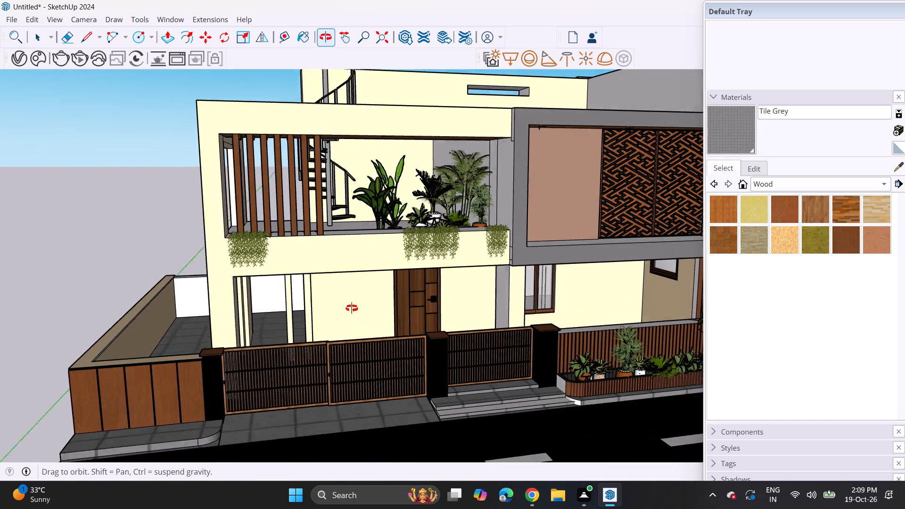
middle_click_drag(352, 308, 356, 309)
left_click(897, 166)
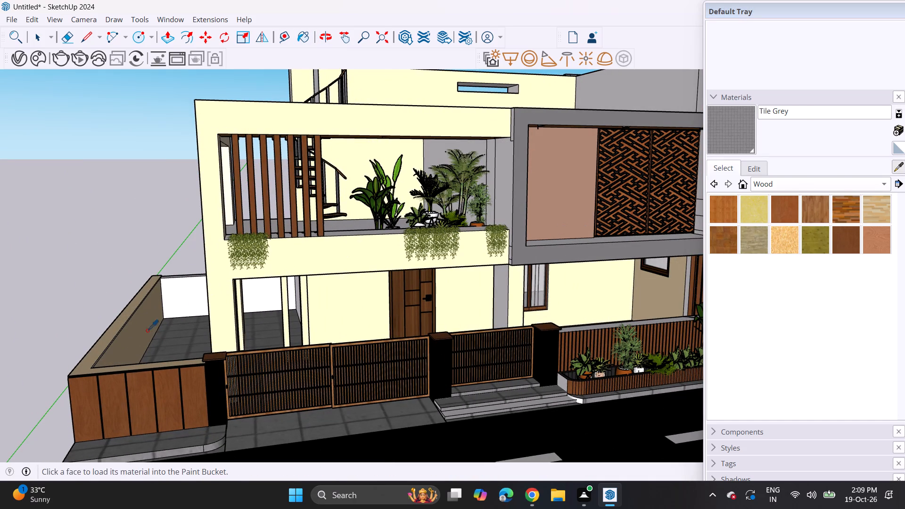
left_click(147, 330)
left_click(170, 298)
left_click(166, 275)
Paint the plain pinkish first-floor panel beside the patterned screens with Wood Floor, and leave the Paint Bucket.
middle_click_drag(183, 312, 166, 277)
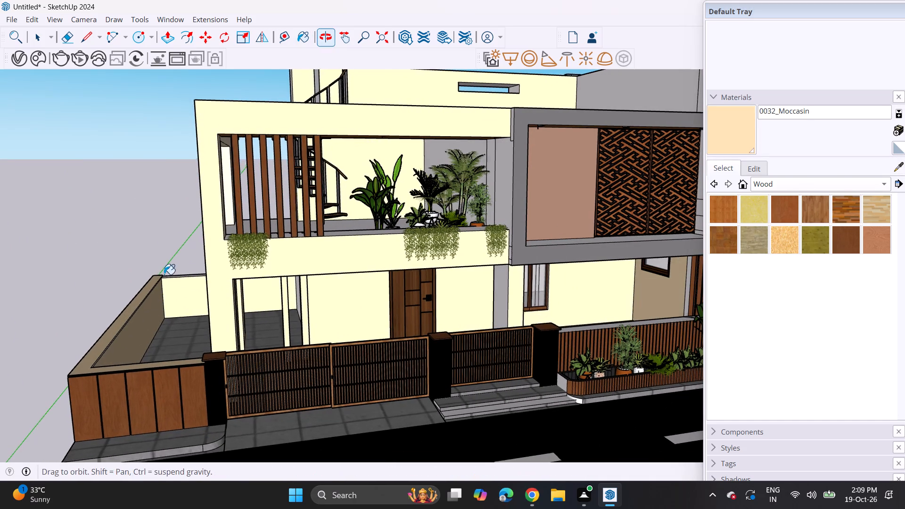
middle_click_drag(223, 319, 162, 320)
scroll(271, 327, "down", 1)
middle_click_drag(382, 318, 272, 318, "shift")
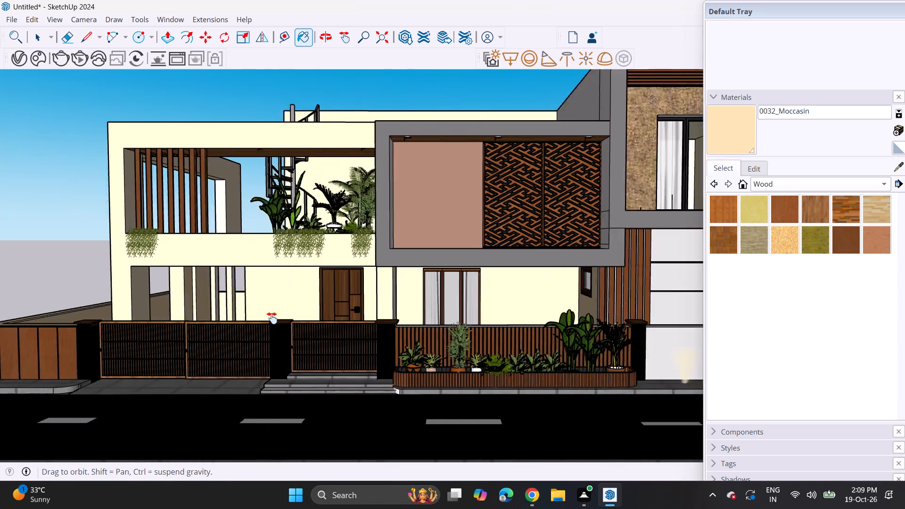
middle_click_drag(272, 318, 203, 329, "shift")
middle_click_drag(222, 333, 236, 296)
scroll(238, 296, "down", 5)
middle_click_drag(245, 314, 326, 355, "shift")
scroll(327, 356, "up", 2)
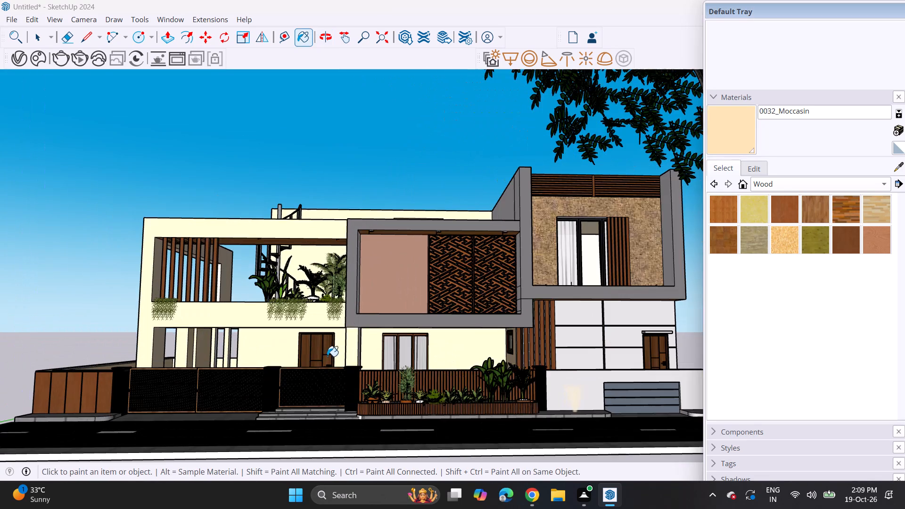
middle_click_drag(317, 358, 309, 368)
scroll(308, 360, "up", 1)
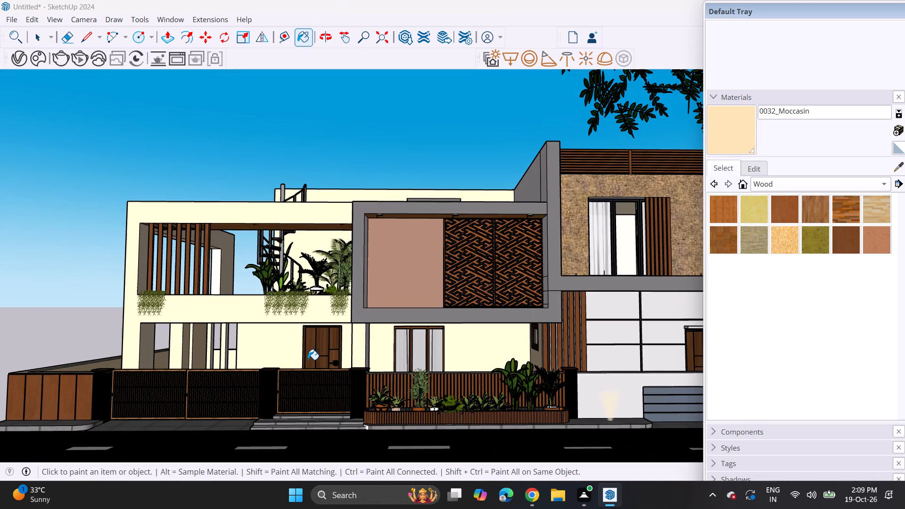
scroll(308, 360, "down", 1)
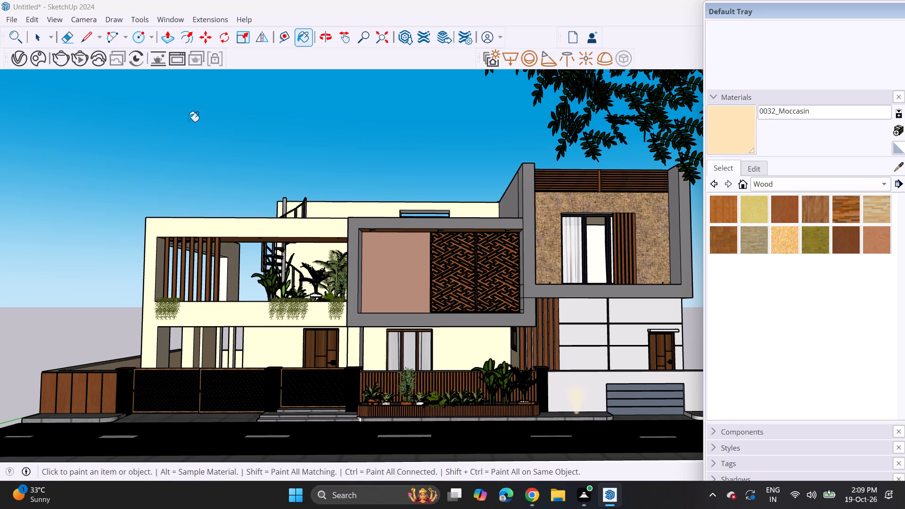
left_click(11, 20)
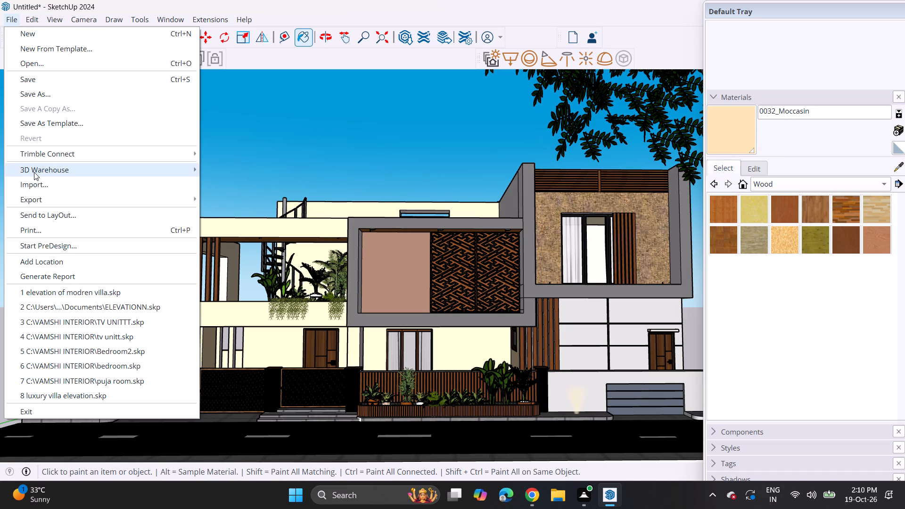
scroll(846, 249, "up", 1)
left_click(808, 203)
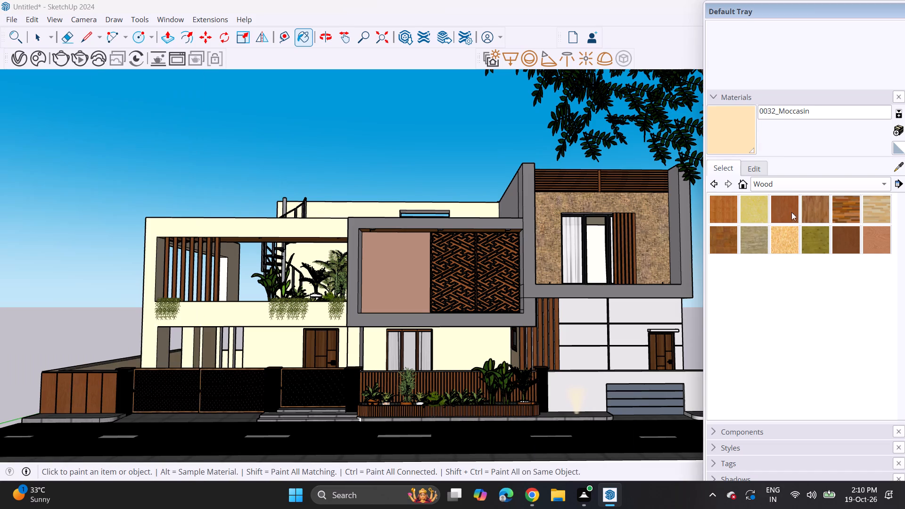
left_click(400, 273)
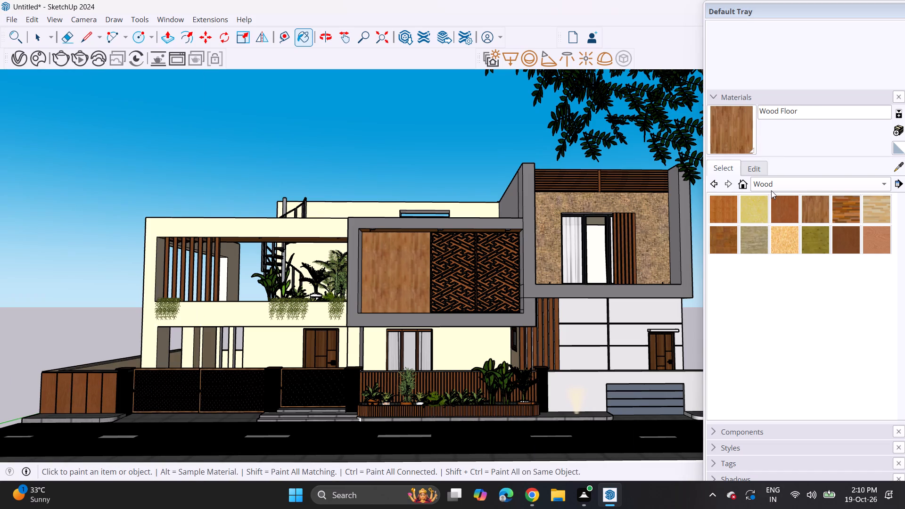
key("space")
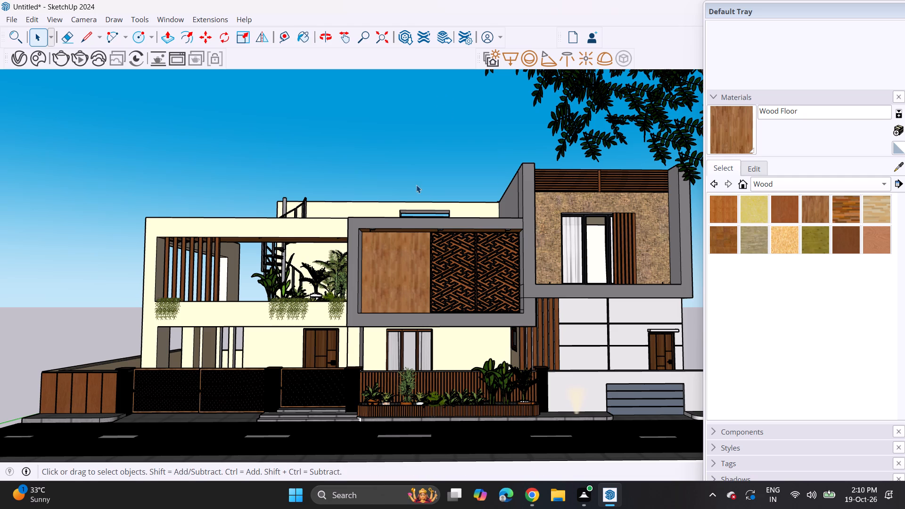
Export the front view as a 2D graphic in PNG format to Downloads, named "elevation of villaa".
left_click(4, 16)
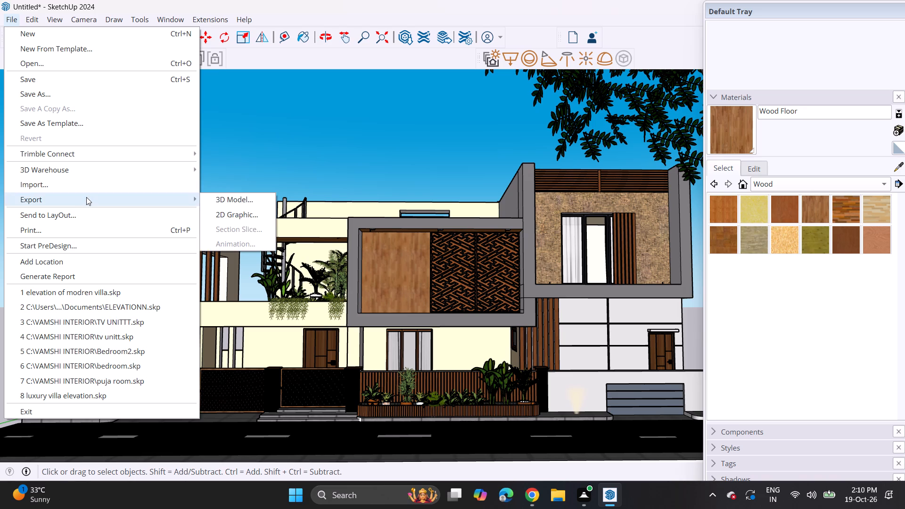
left_click(86, 197)
left_click(223, 215)
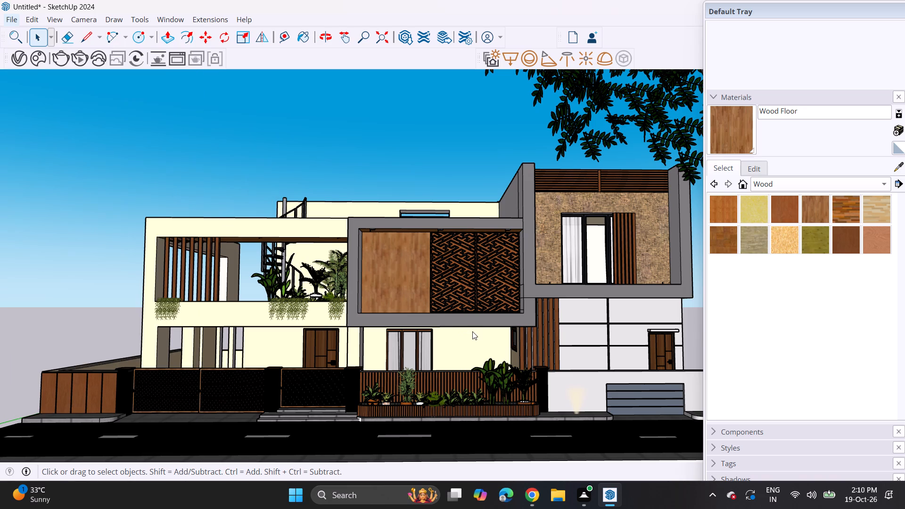
left_click(12, 22)
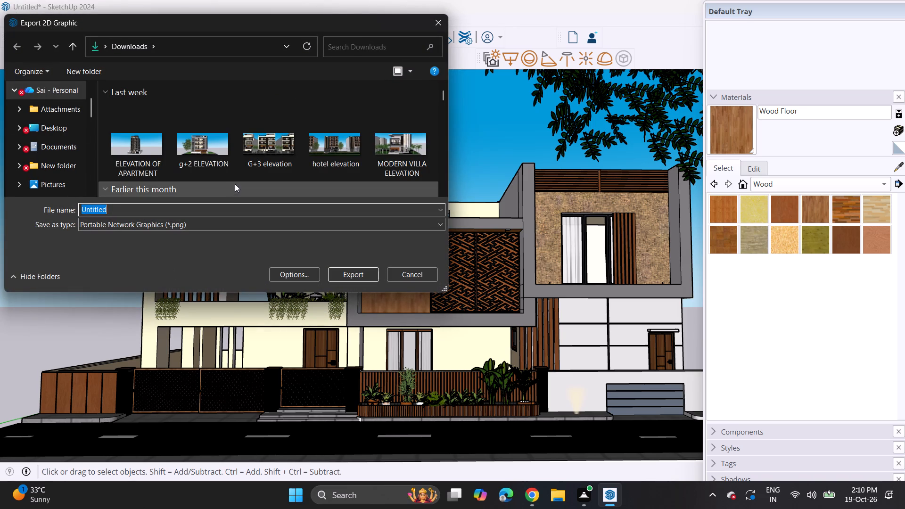
key("BackSpace")
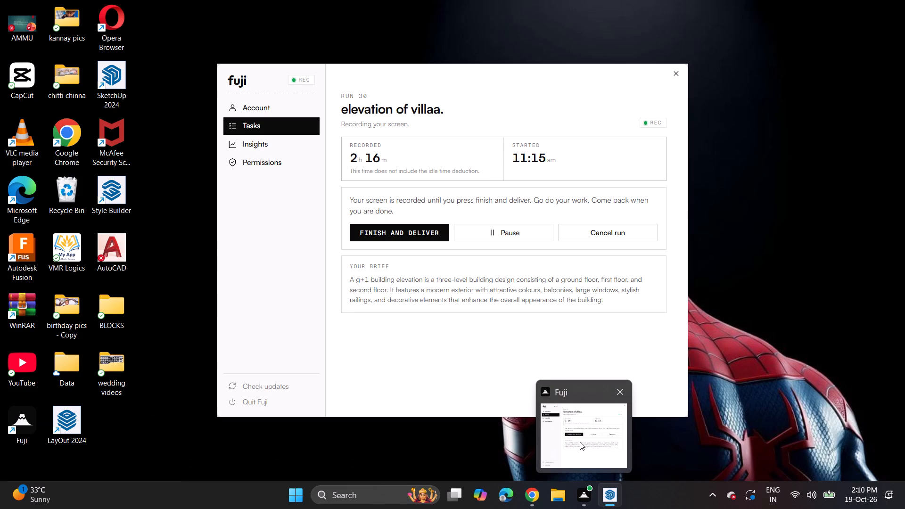
type("elevatipon of villaa")
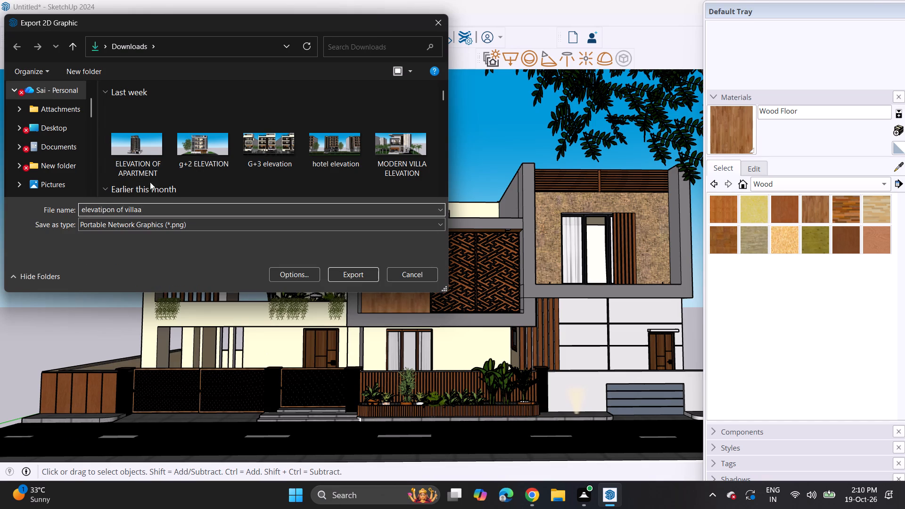
left_click(107, 207)
key("BackSpace")
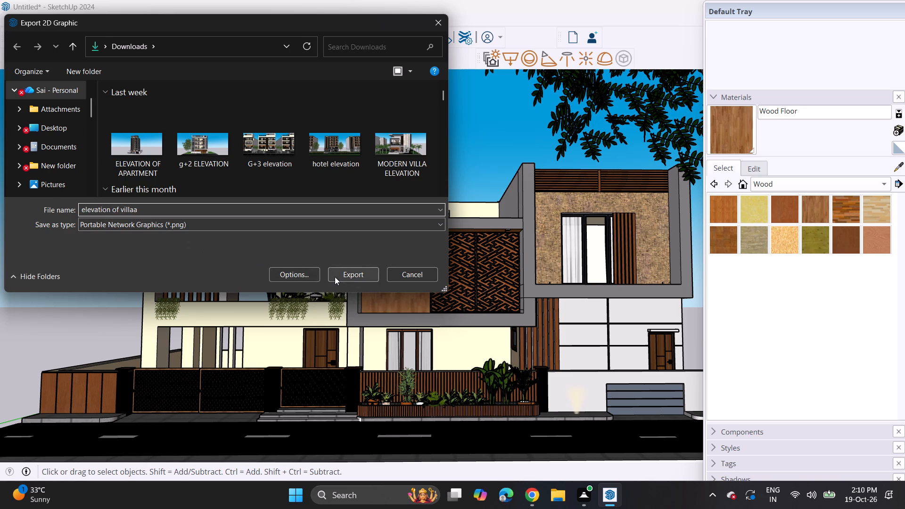
left_click(335, 277)
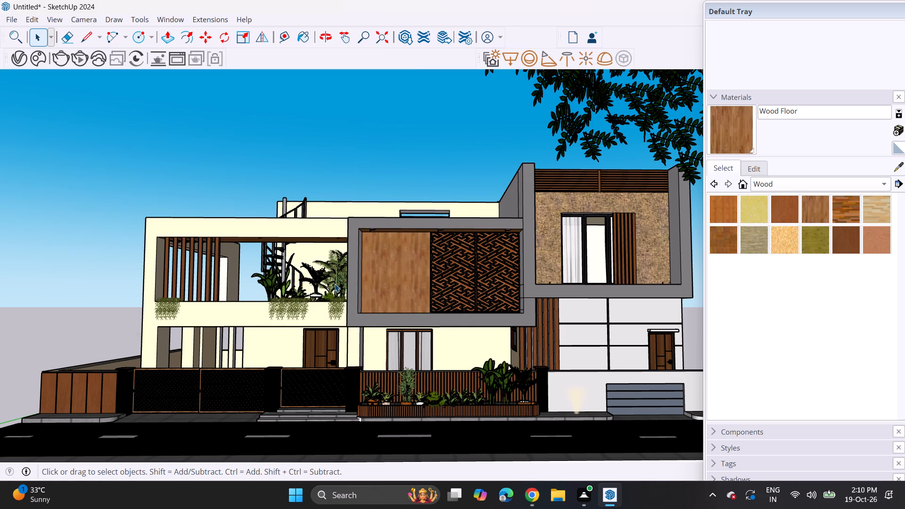
Save the model in the Documents folder as a SketchUp file named "elevation of villaa".
left_click(12, 20)
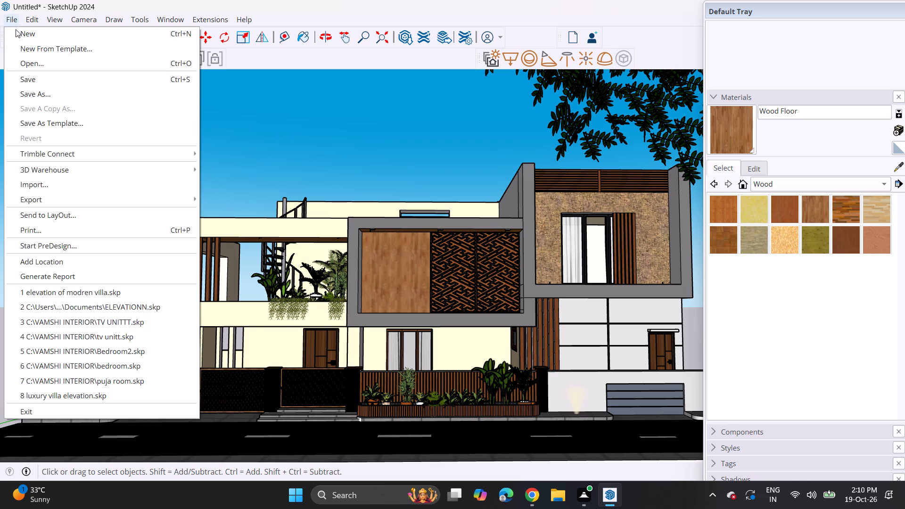
left_click(49, 90)
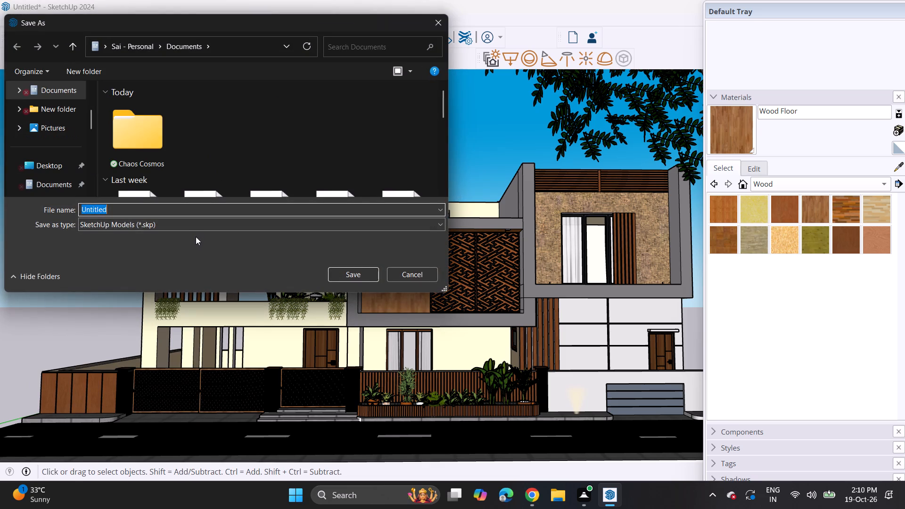
key("BackSpace")
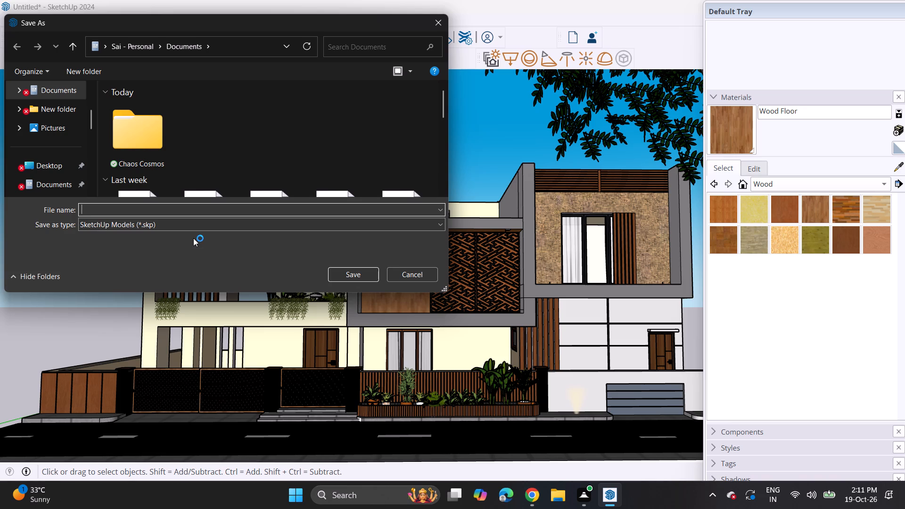
type("elevation")
key("space")
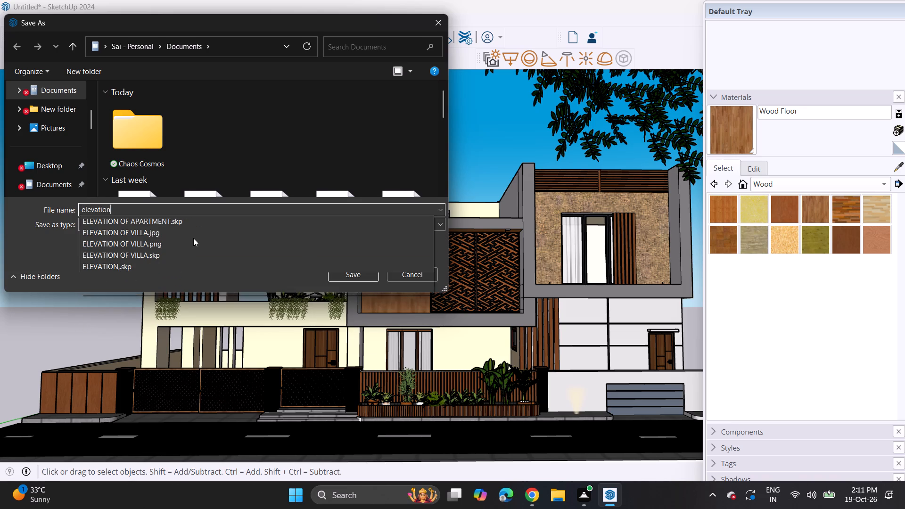
type("of villaa")
key("Return")
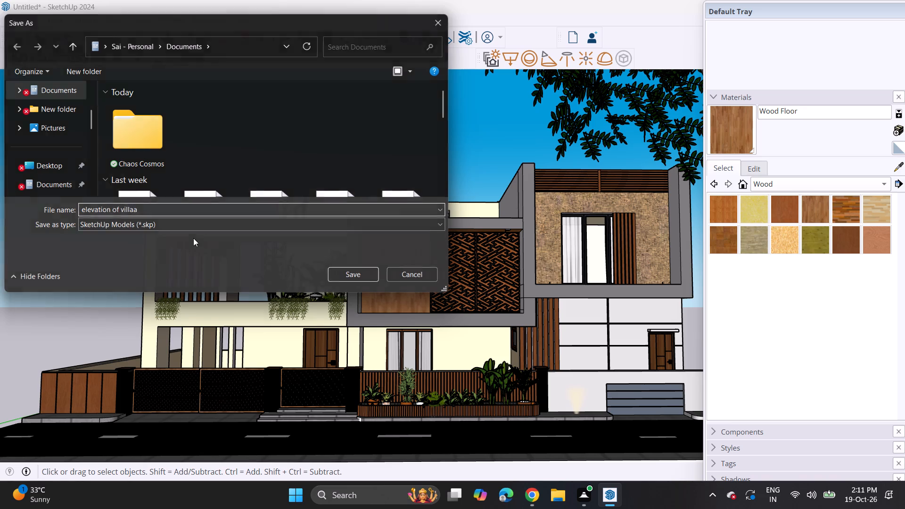